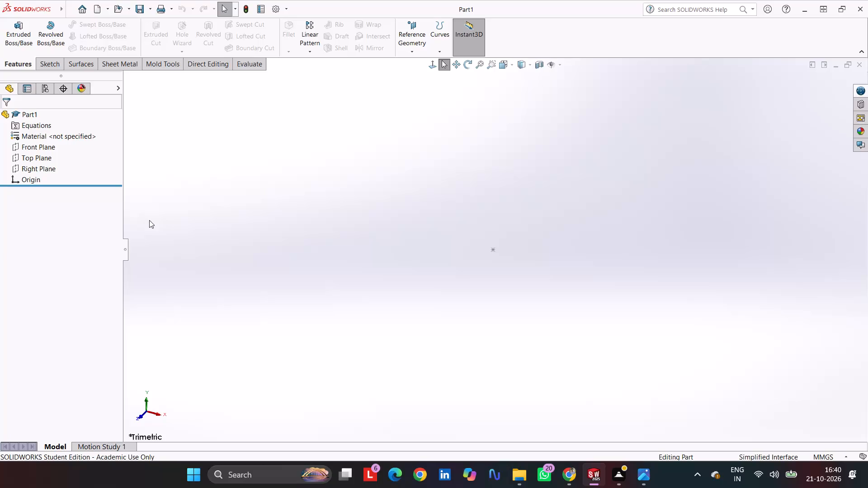
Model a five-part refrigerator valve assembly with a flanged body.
Sketch a circle about 99 mm in diameter on the Top Plane, centred on the origin.
click(33, 160)
click(39, 67)
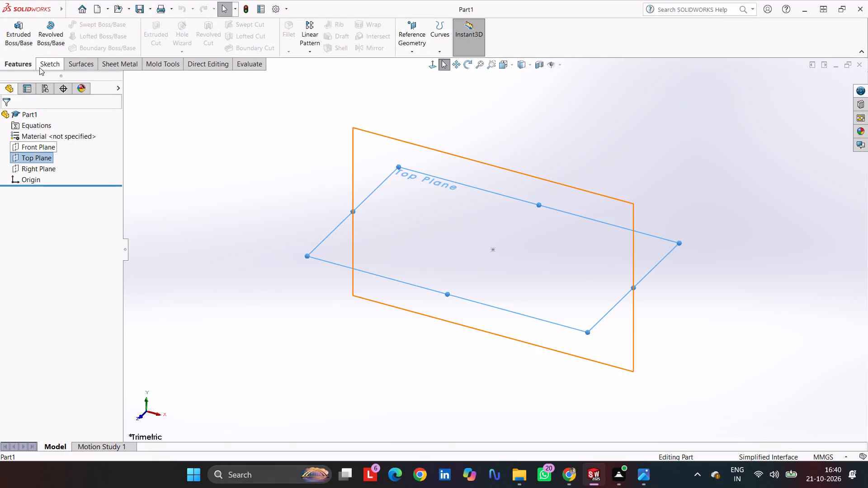
click(21, 24)
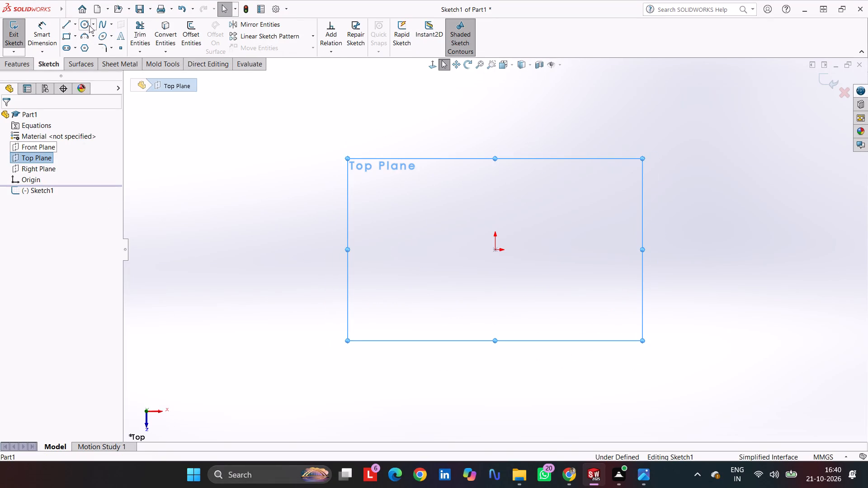
click(89, 25)
click(495, 251)
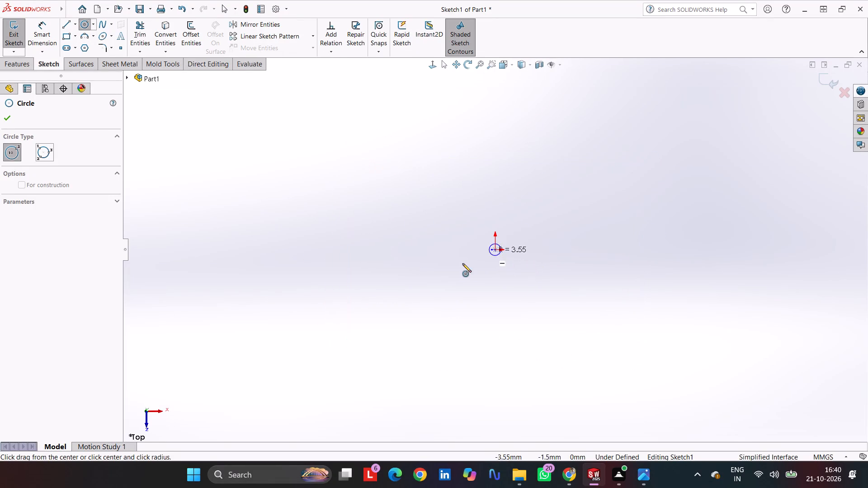
drag(425, 292, 407, 296)
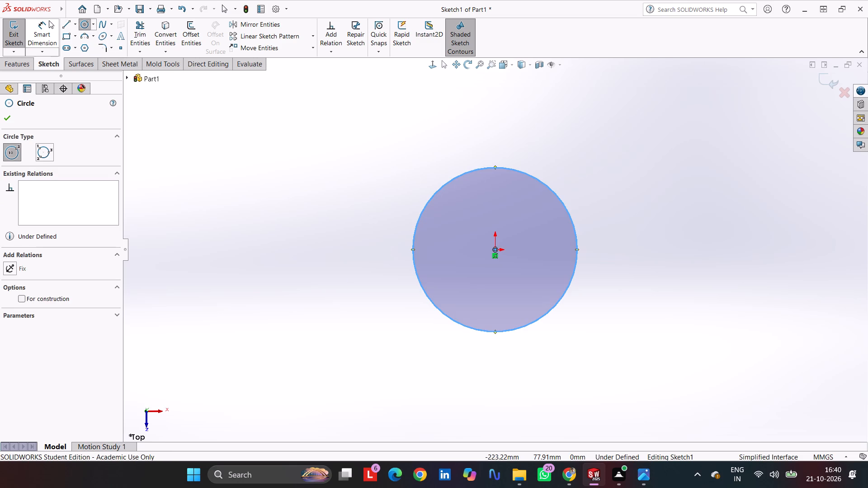
Dimension the circle's diameter at 28 mm.
click(37, 33)
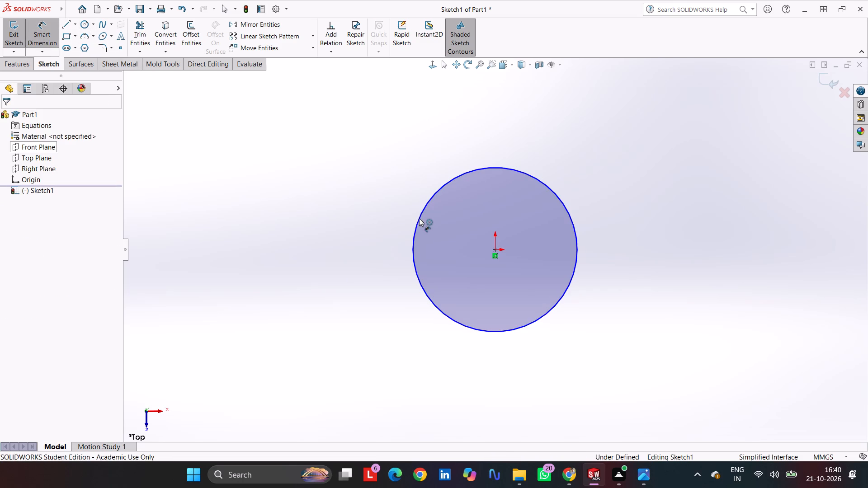
click(418, 217)
click(352, 217)
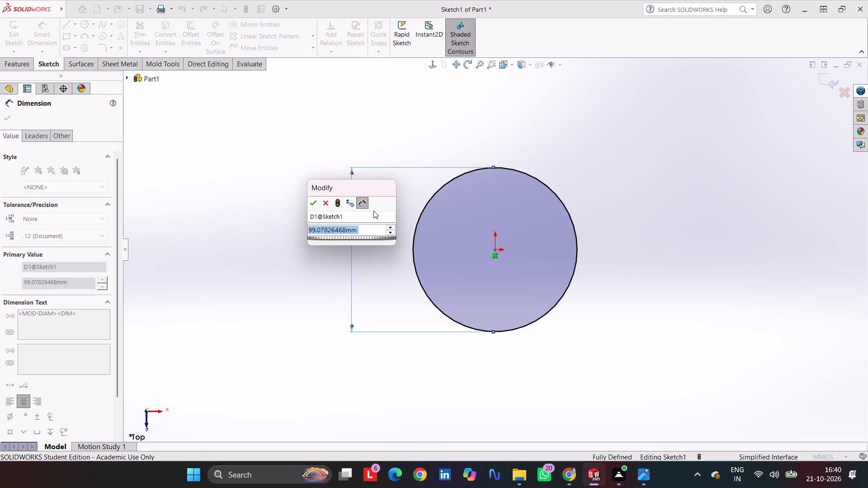
text(28)
key(Return)
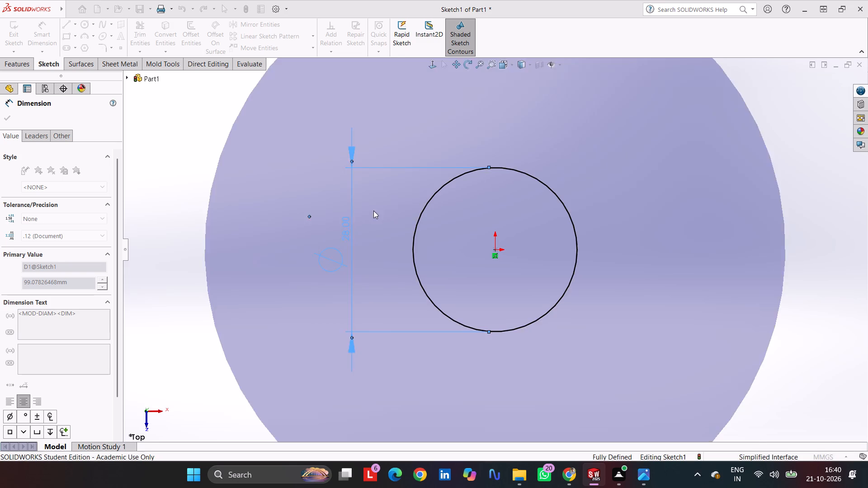
Extrude the circle upward as a blind boss with a depth of 44 mm.
click(30, 66)
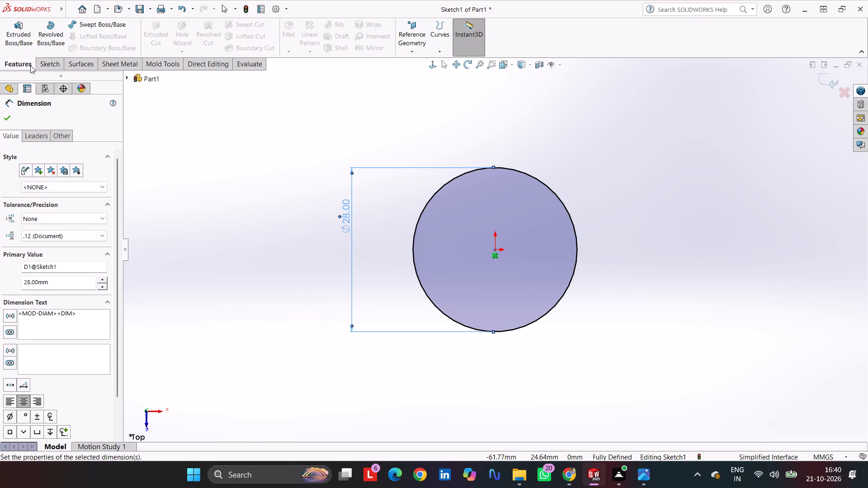
click(22, 33)
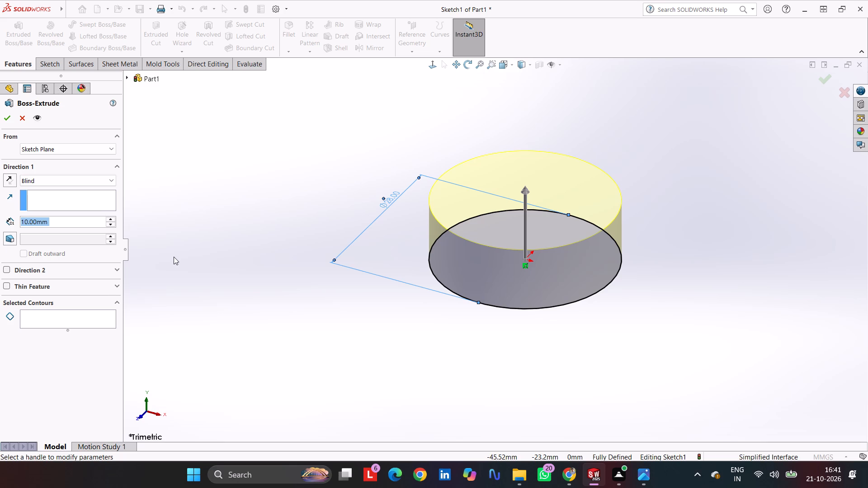
text(44)
key(Return)
key(Return)
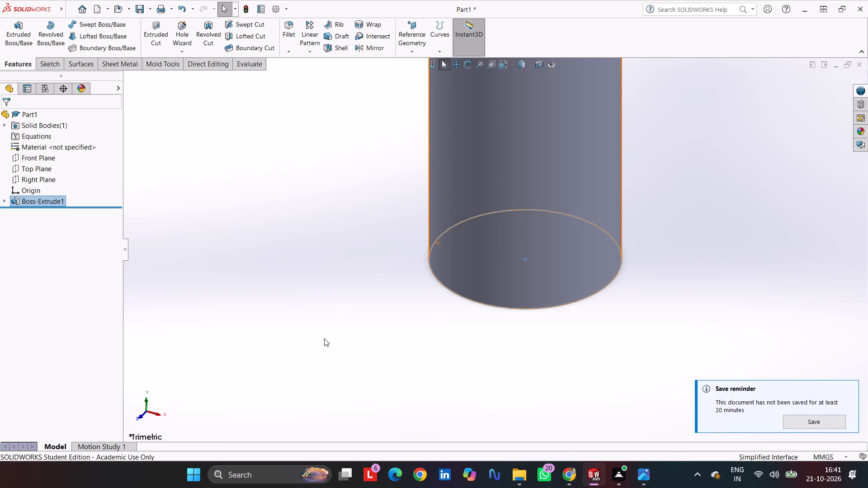
Start a new sketch on the top face of the cylinder.
scroll(468, 202, up, 3)
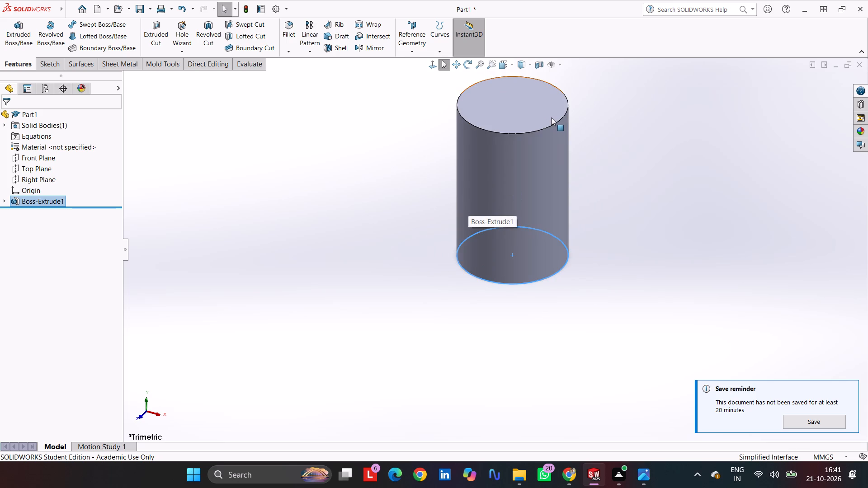
scroll(551, 117, up, 1)
scroll(560, 93, down, 2)
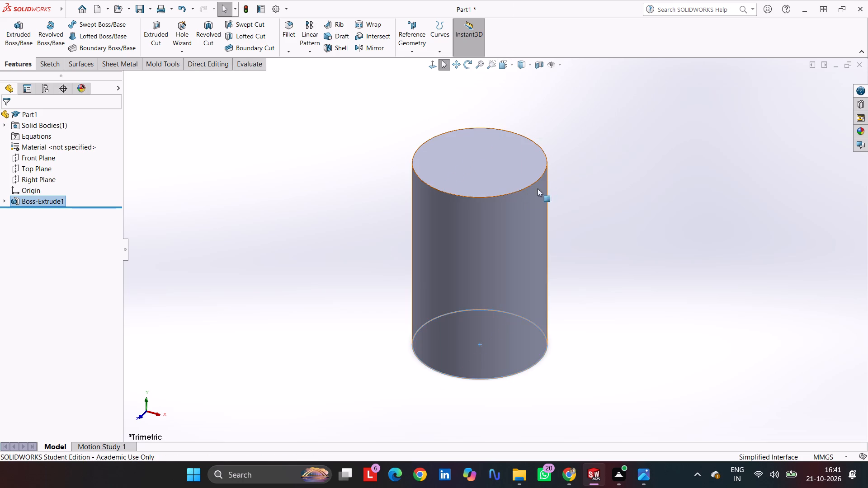
click(476, 148)
click(509, 120)
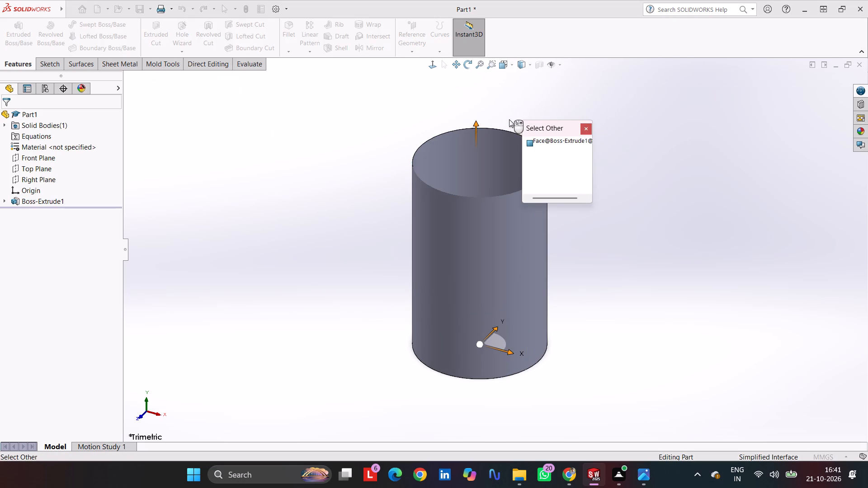
click(586, 128)
click(514, 156)
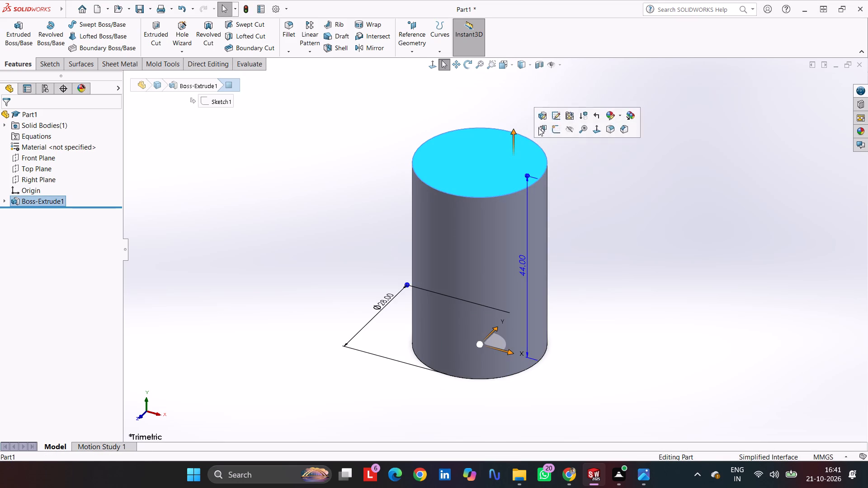
click(550, 127)
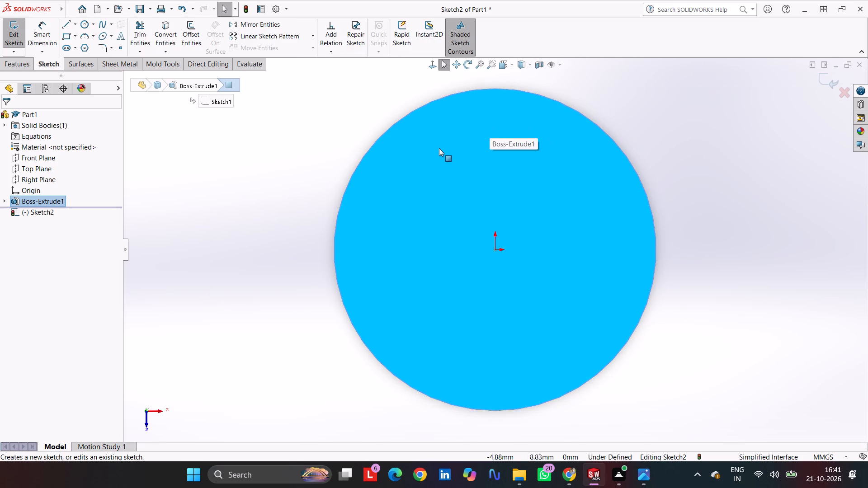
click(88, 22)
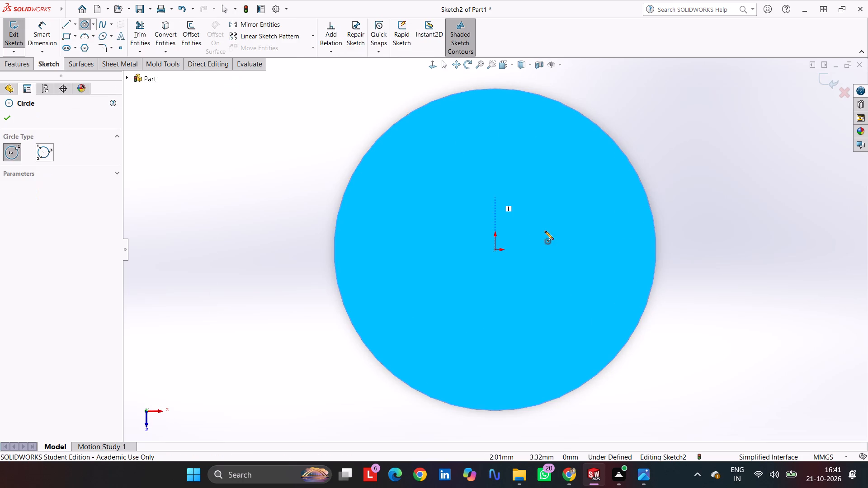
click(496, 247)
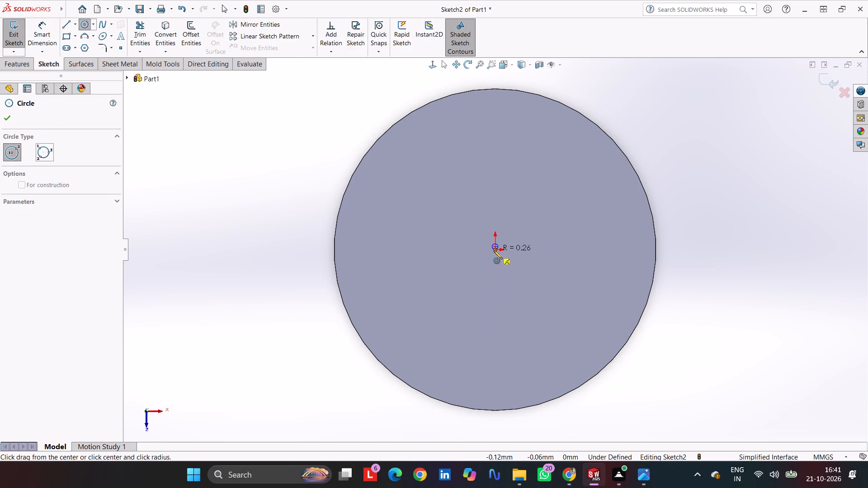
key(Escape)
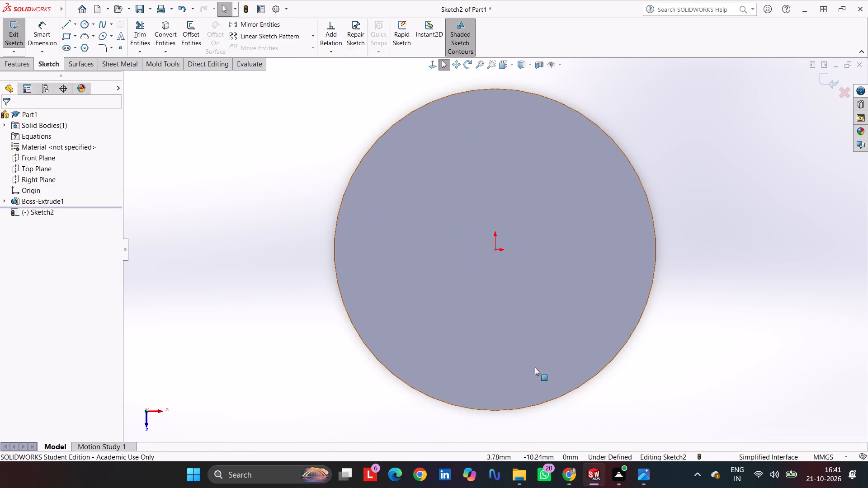
Sketch a circle about 24 mm in diameter on the top face, centred on the origin.
click(81, 25)
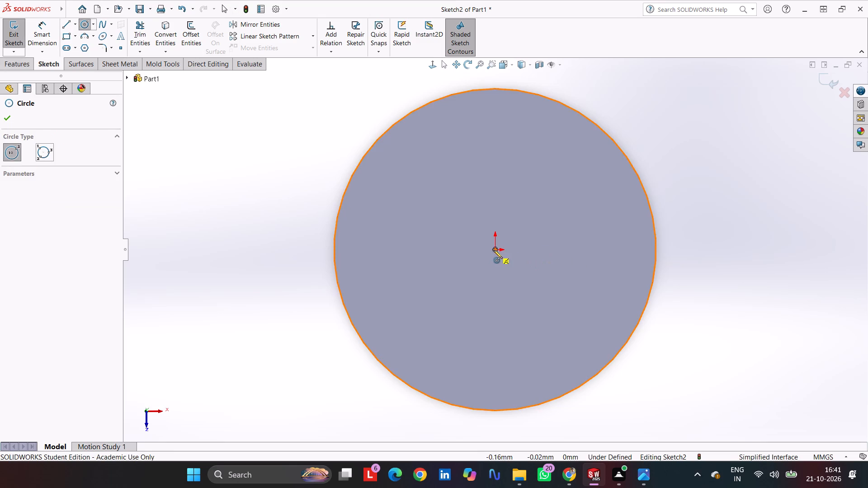
click(494, 250)
drag(385, 334, 359, 324)
Dimension the diameter of the circle on the top face at 20 mm.
click(39, 25)
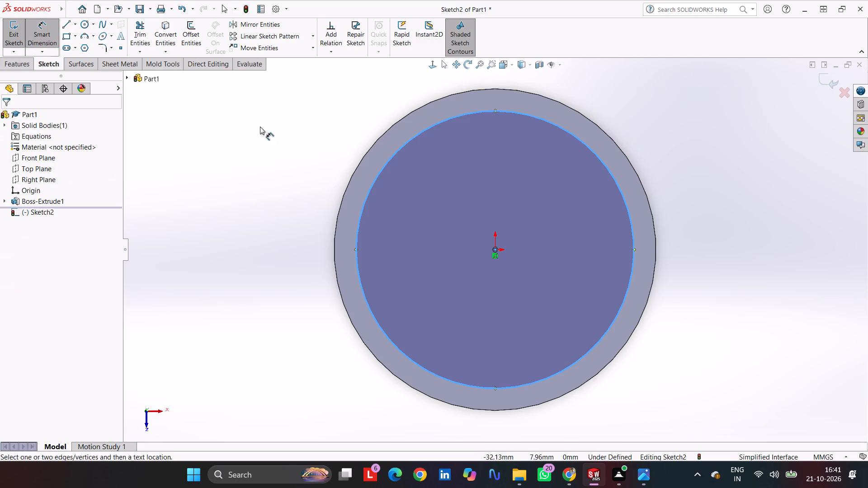
click(385, 164)
click(264, 187)
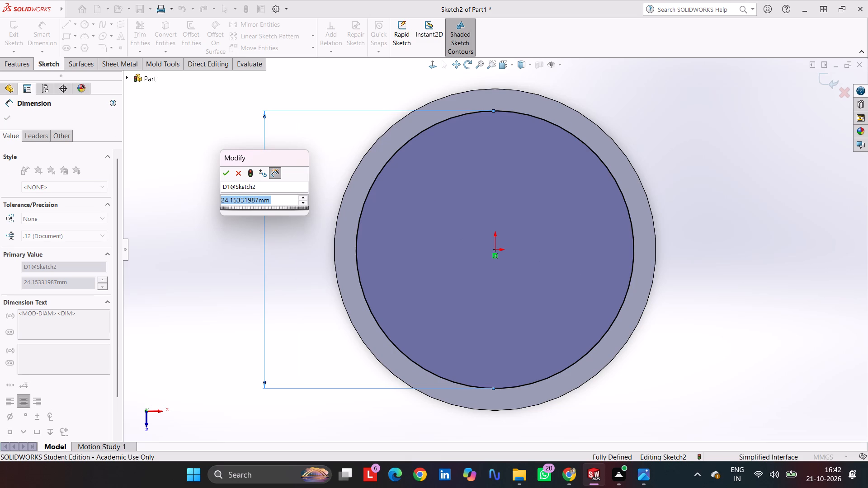
text(64)
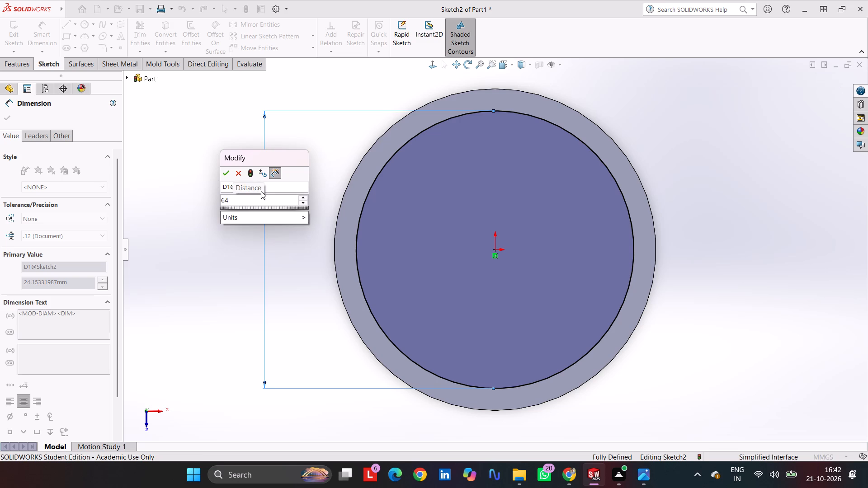
key(shift+underscore)
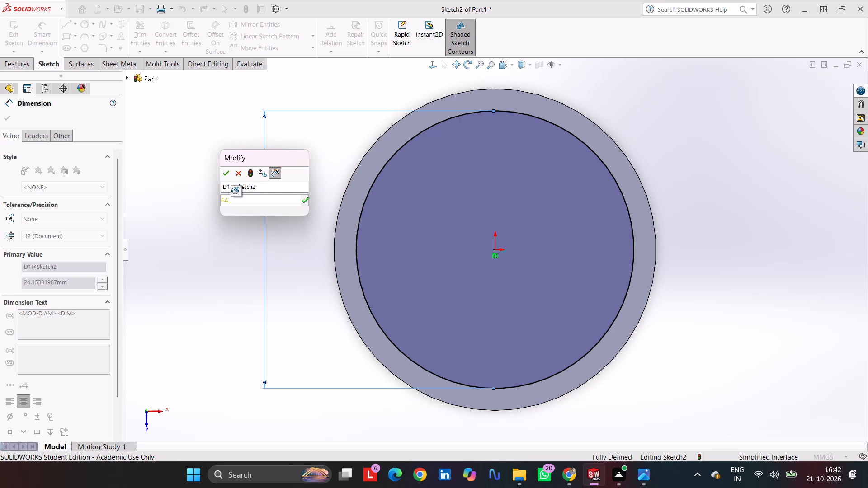
key(BackSpace)
key(minus)
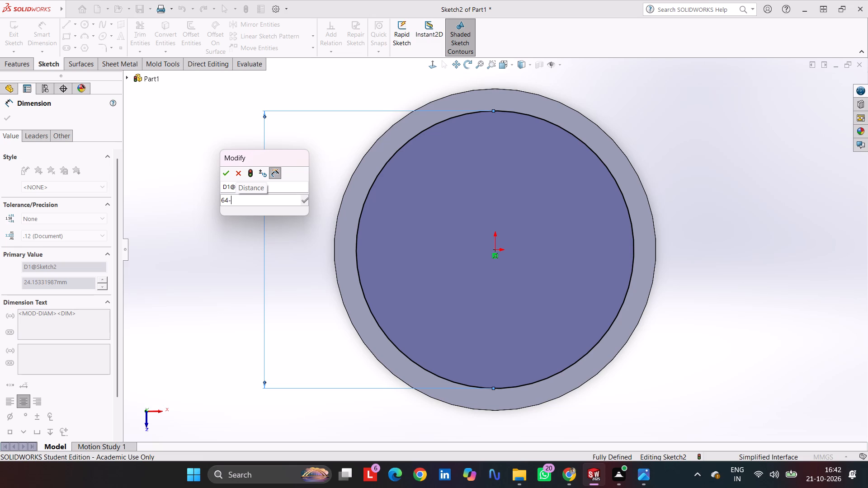
text(44)
key(Return)
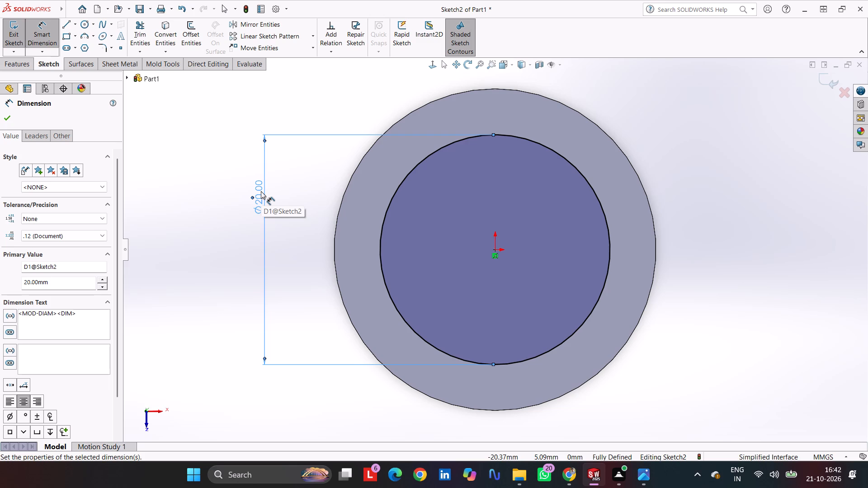
Set the diameter of the circle on the top face to 24 mm.
click(264, 189)
click(262, 190)
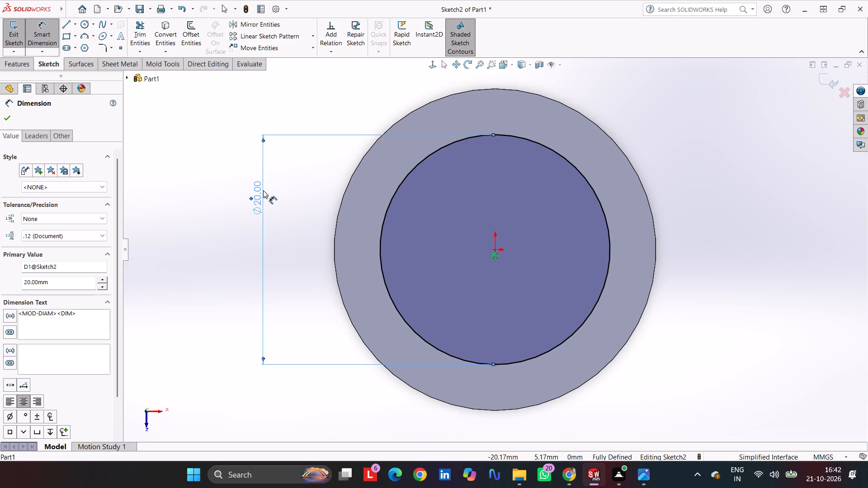
key(2)
key(Return)
key(Return)
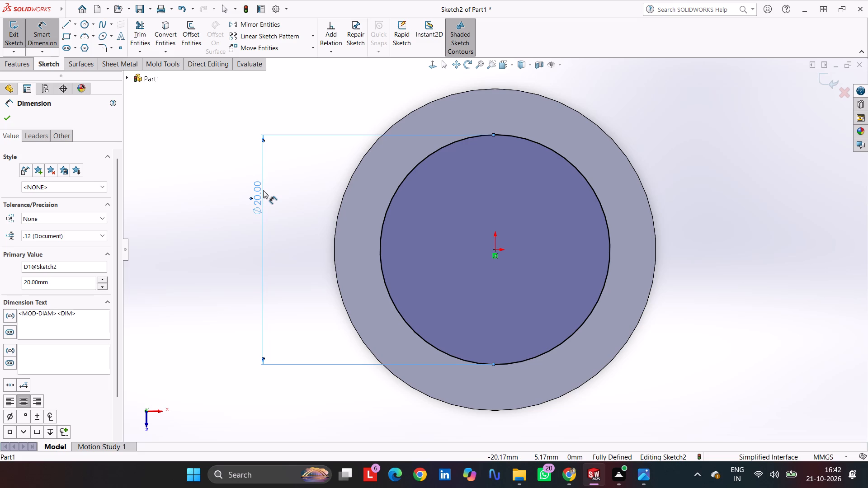
double_click(255, 195)
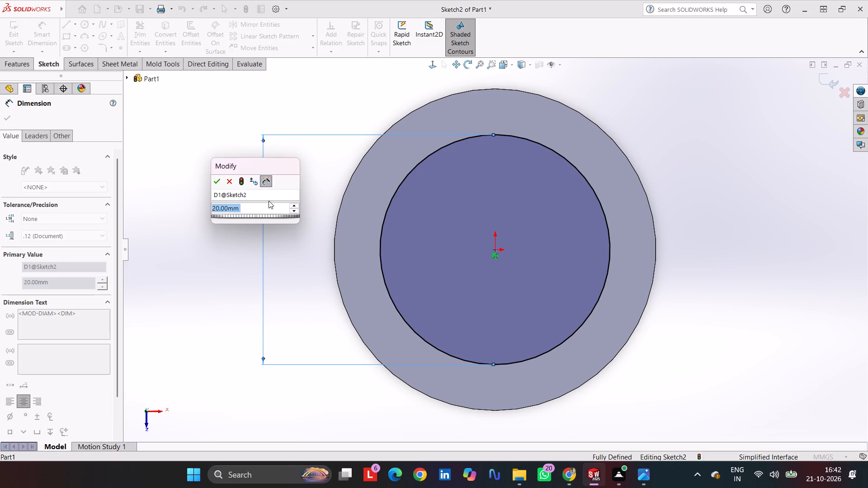
text(24)
key(Return)
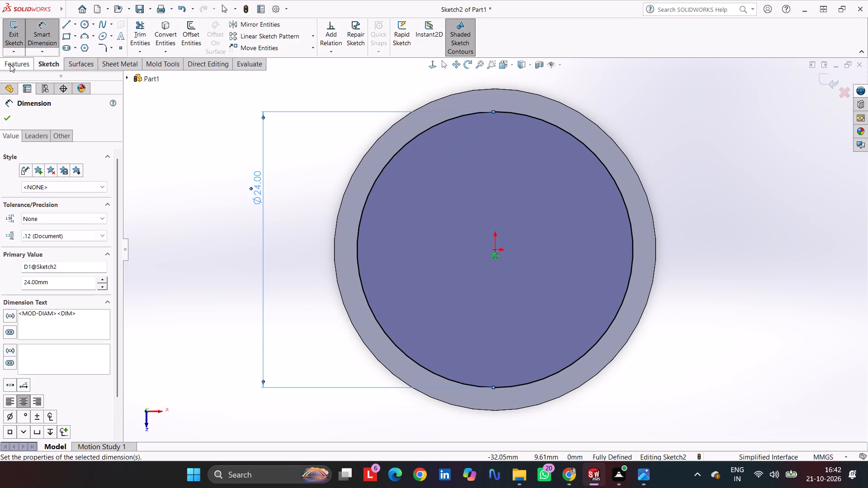
Extrude the 24 mm circle as a blind boss 20 mm upward from the cylinder's top face, merged with the body.
click(7, 59)
click(17, 33)
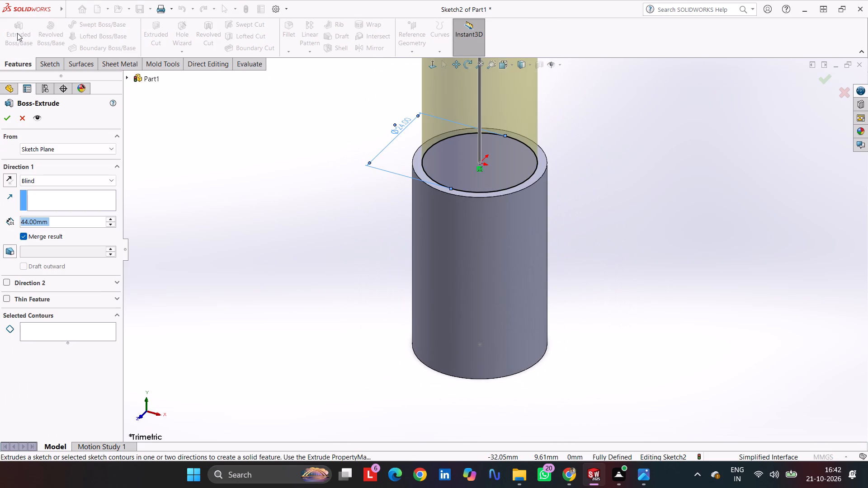
key(3)
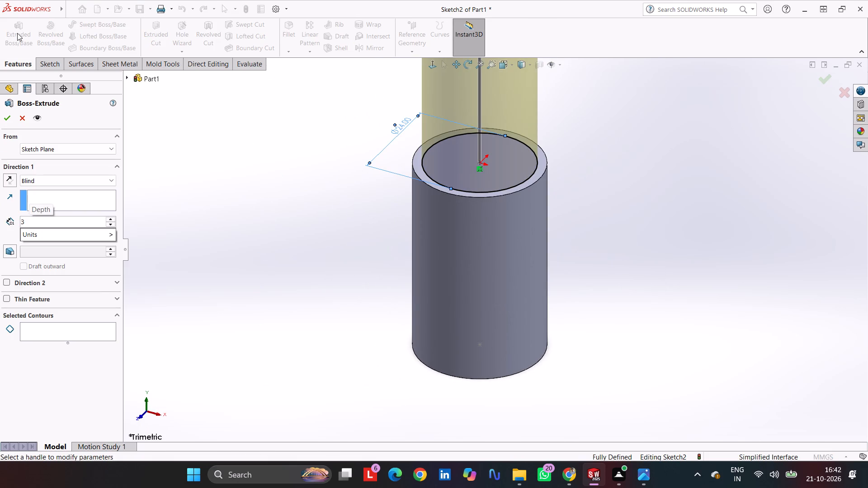
key(BackSpace)
text(20)
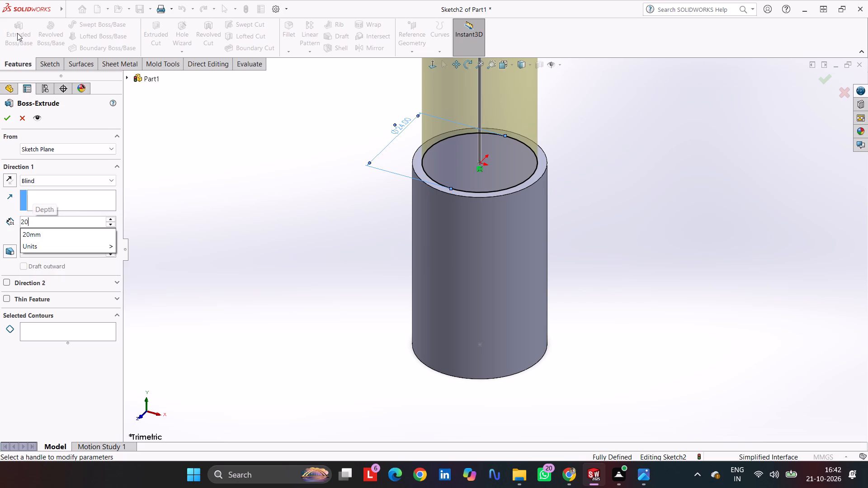
key(Return)
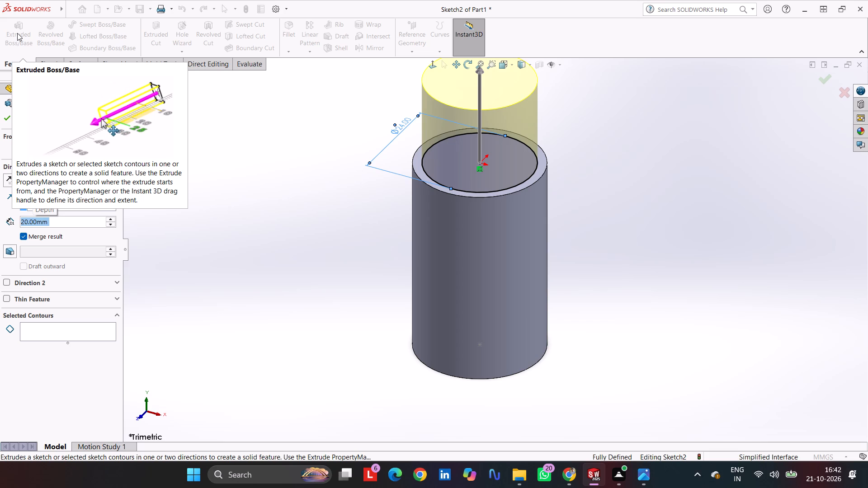
key(Return)
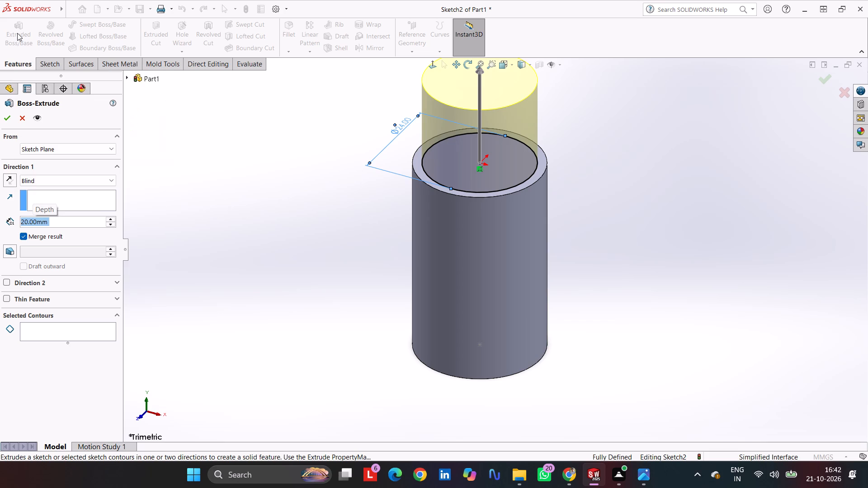
key(Return)
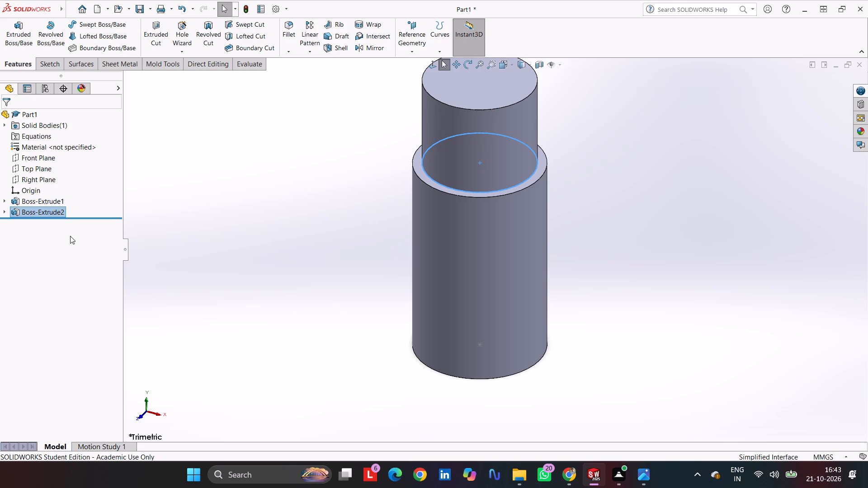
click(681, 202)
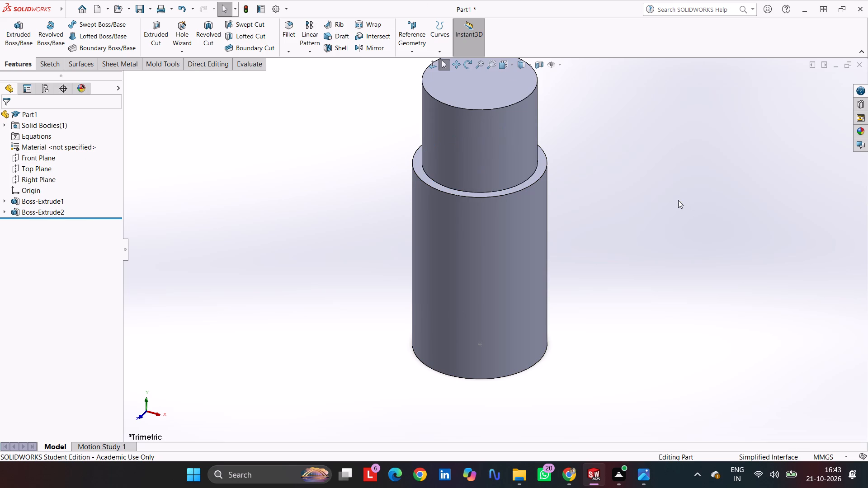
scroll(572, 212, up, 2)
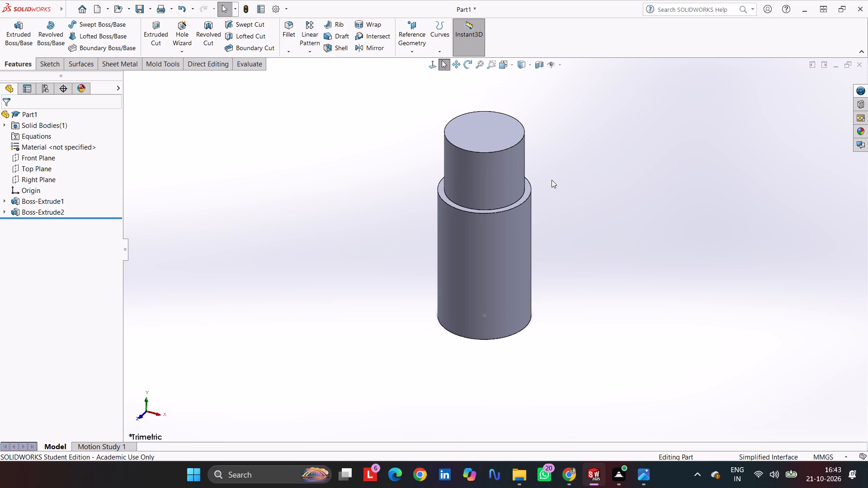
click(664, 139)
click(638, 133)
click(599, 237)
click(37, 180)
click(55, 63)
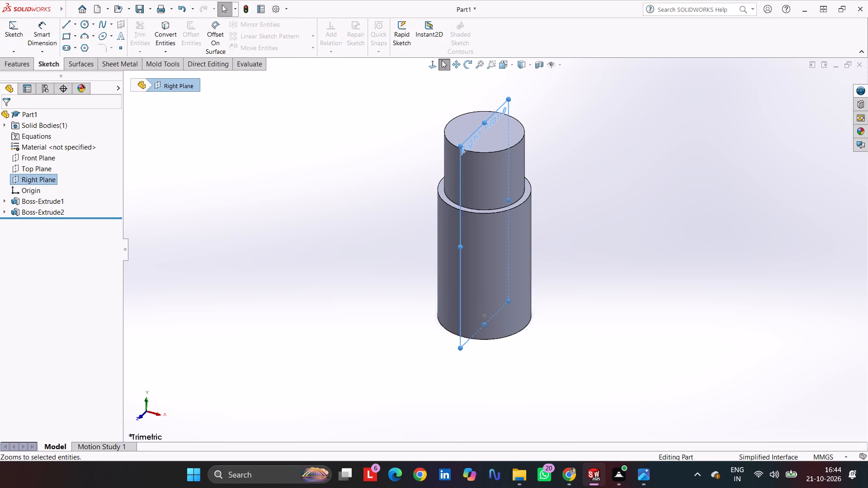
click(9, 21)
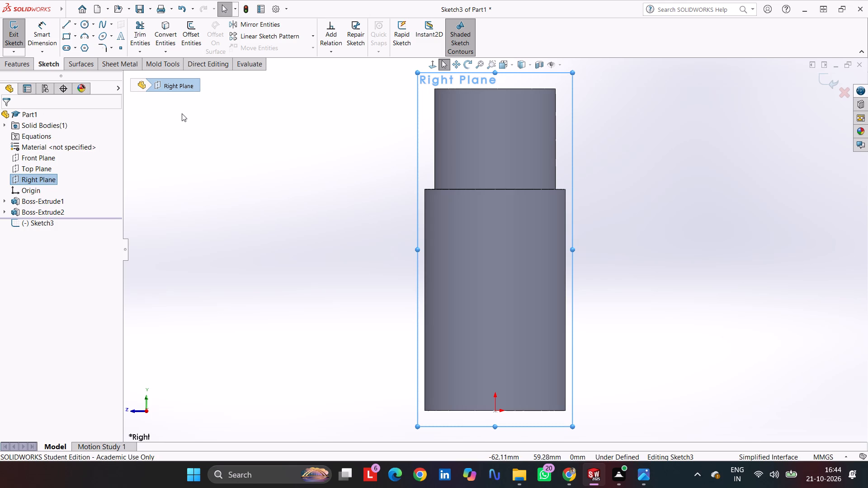
Undo the Right Plane sketch, both boss extrusions and their circle sketches back to an empty part, and leave the sketch.
key(ctrl+z)
key(ctrl+z)
key(ctrl+z)
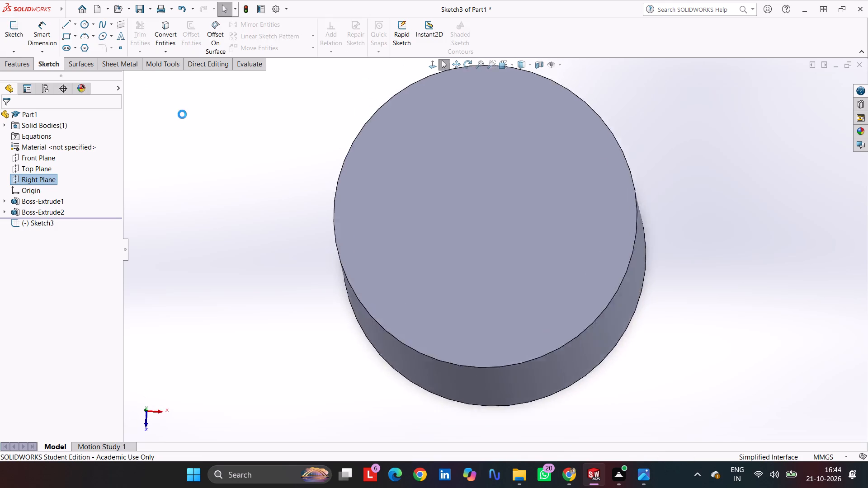
key(ctrl+z)
key(ctrl+z)
key(ctrl+z)
key(ctrl+z)
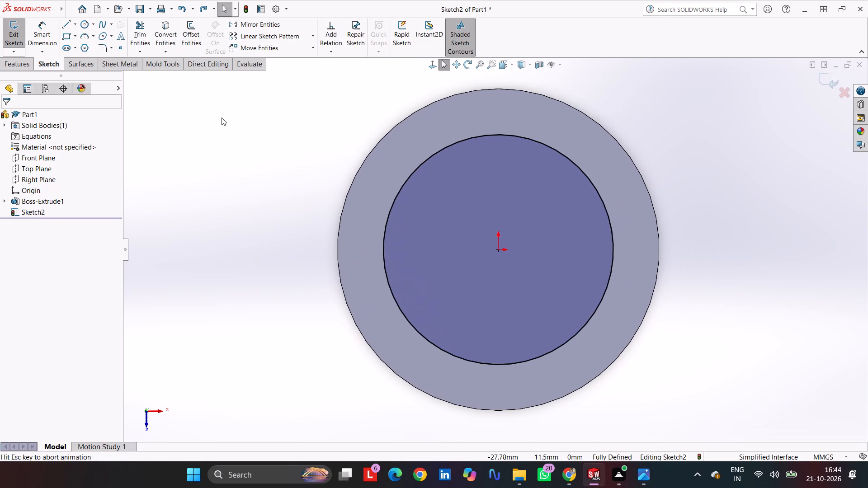
key(ctrl+z)
key(ctrl+z)
key(ctrl+z)
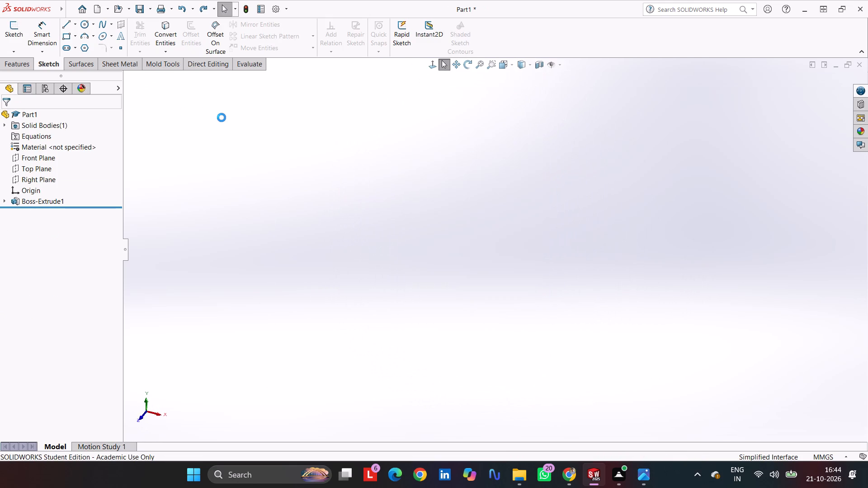
key(ctrl+z)
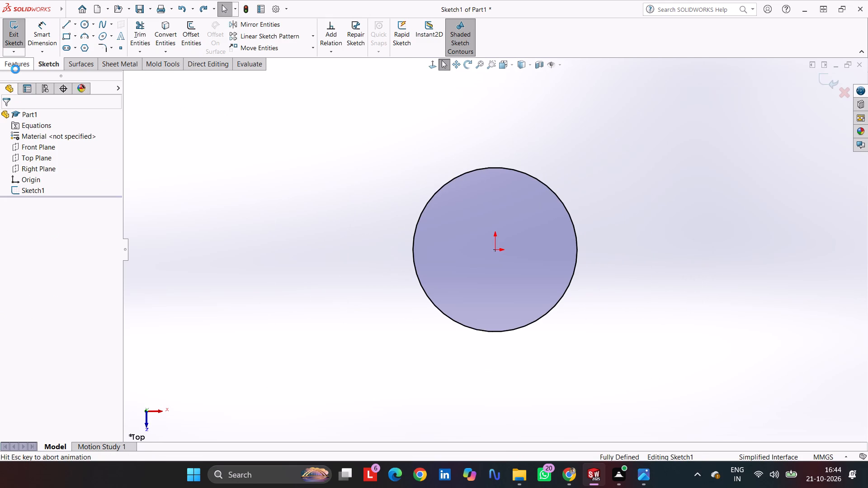
key(ctrl+z)
key(ctrl+z)
key(ctrl+z)
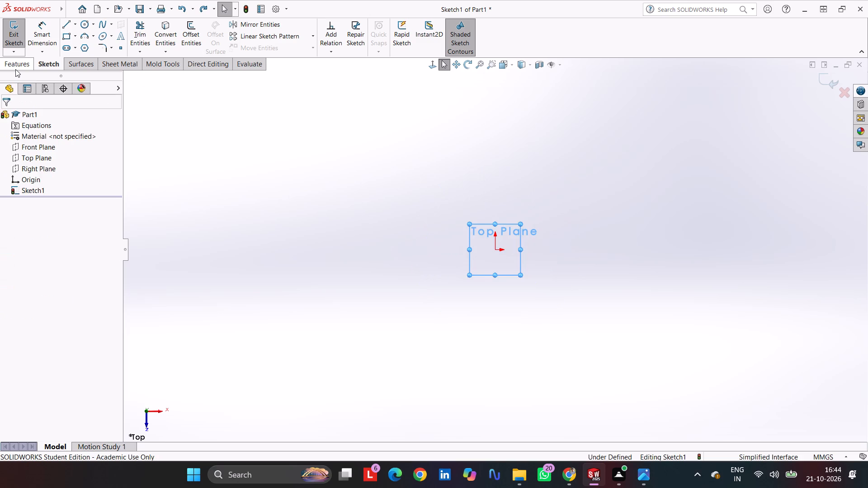
click(20, 62)
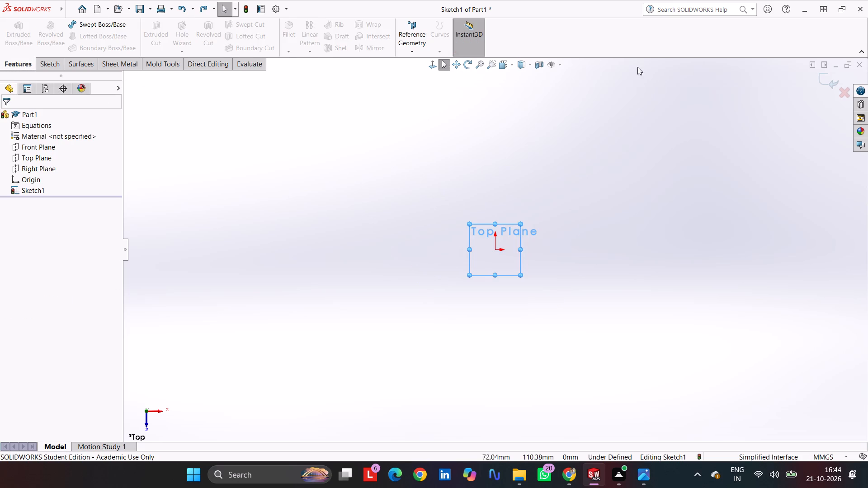
click(824, 87)
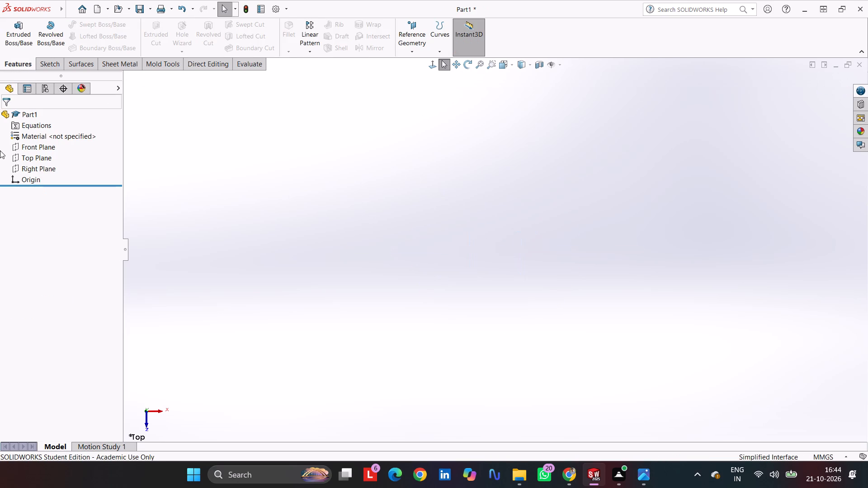
Start a sketch on the Front Plane and draw an infinite horizontal construction line through the origin.
click(23, 149)
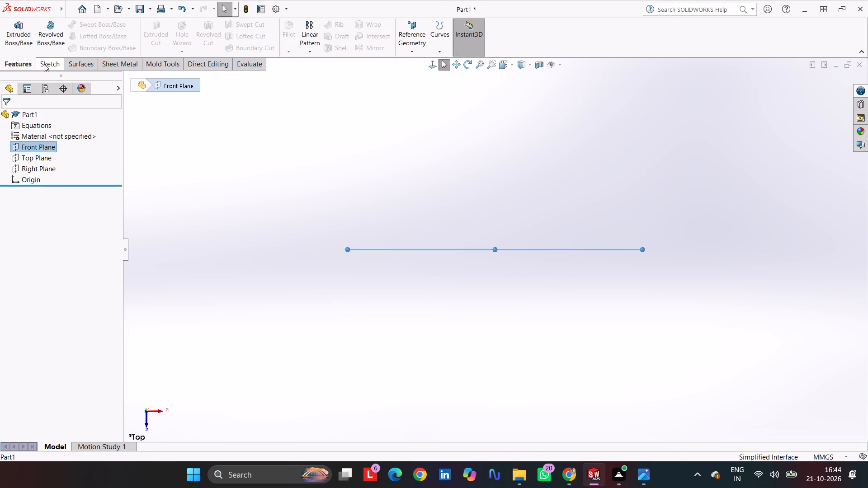
click(44, 64)
click(14, 31)
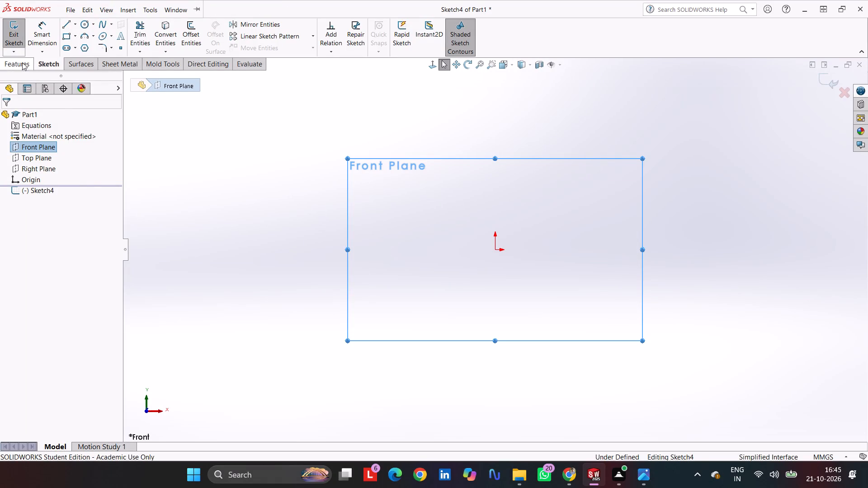
click(47, 28)
click(65, 23)
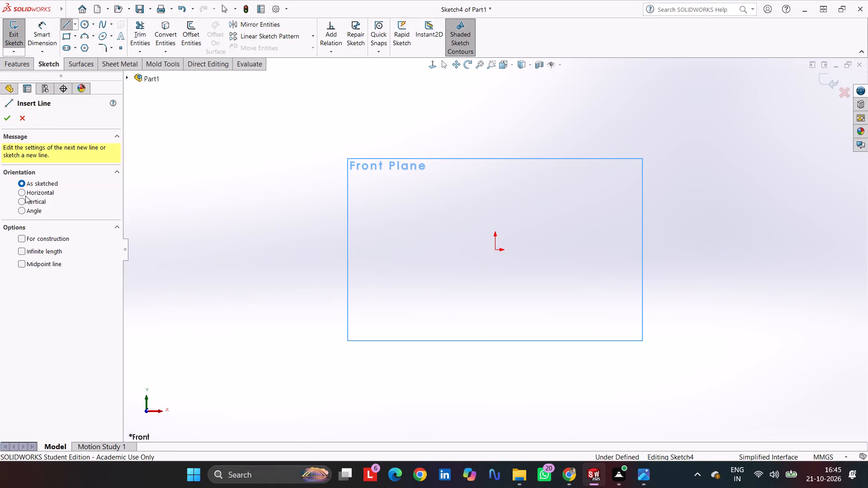
click(39, 201)
click(42, 188)
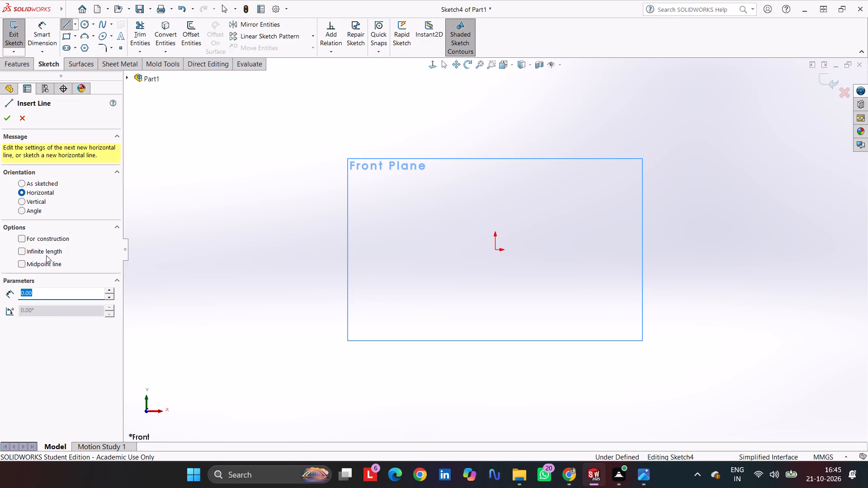
click(48, 252)
click(54, 237)
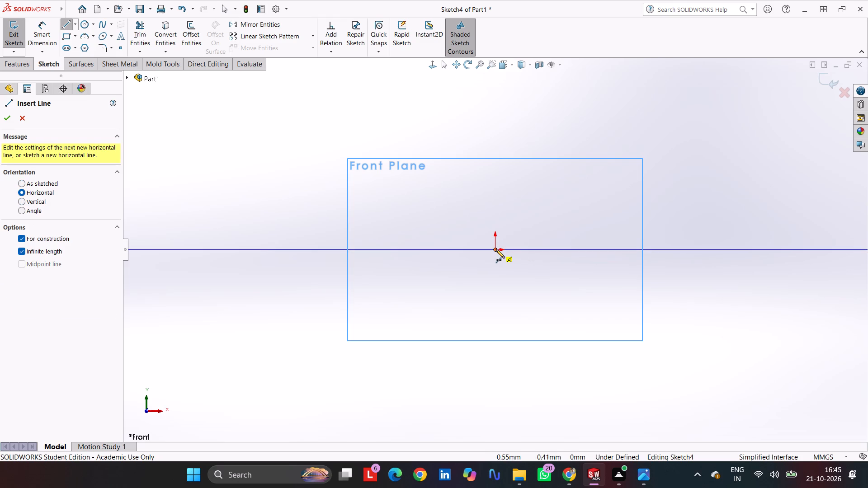
click(496, 250)
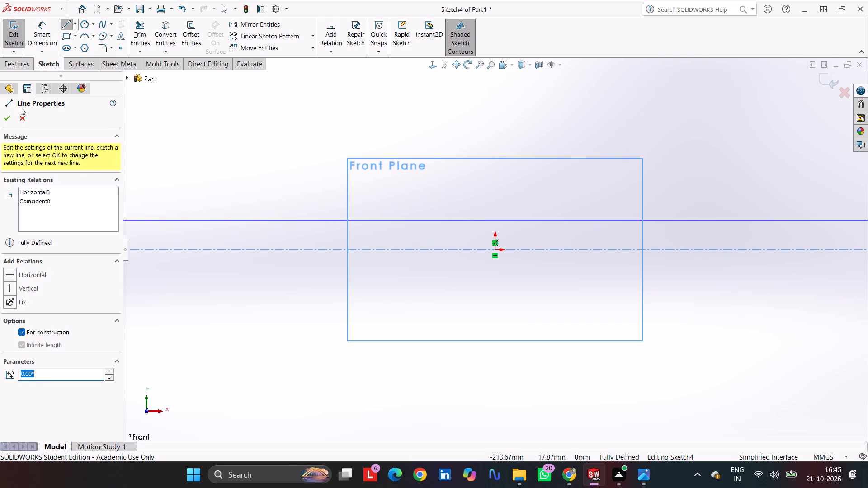
click(4, 119)
Draw an infinite vertical construction line through the origin.
click(31, 199)
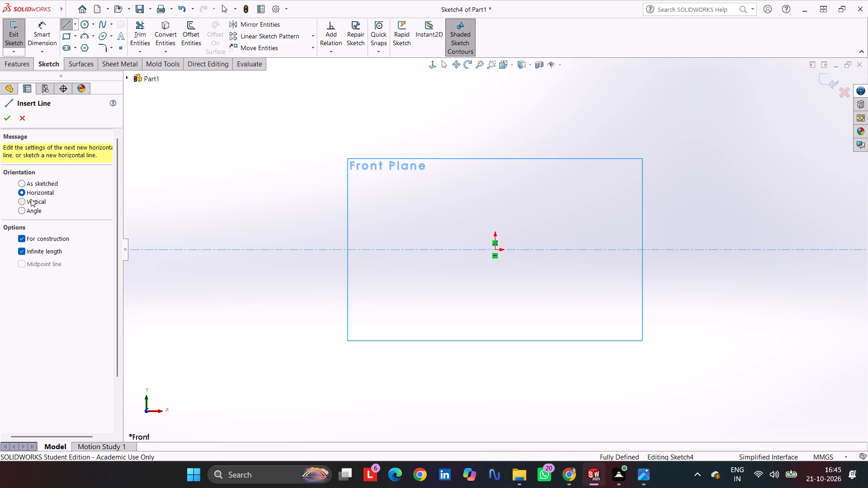
click(495, 250)
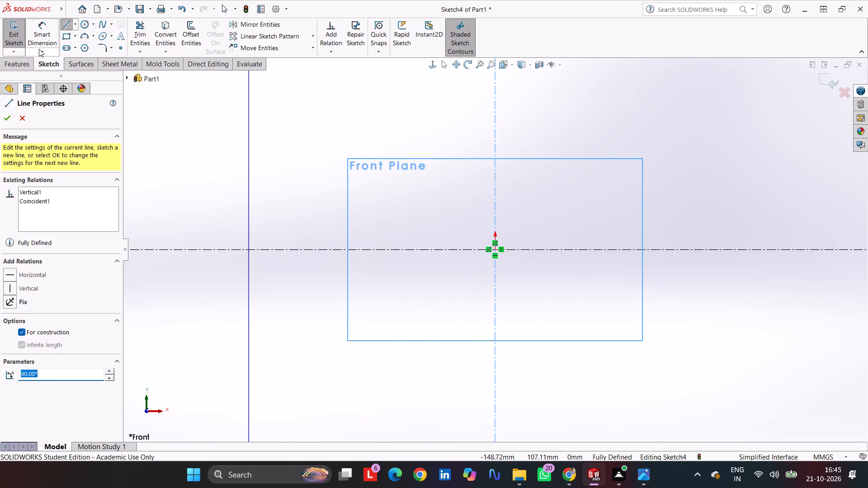
double_click(12, 119)
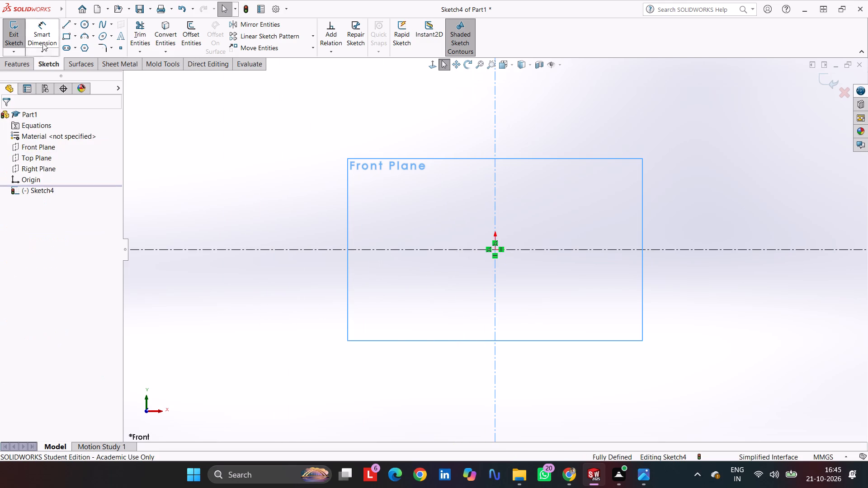
Sketch connected lines from the horizontal construction line, about 9 mm right of the origin: about 9 mm up, 2 mm outward, 10 mm up.
click(67, 25)
scroll(543, 216, down, 5)
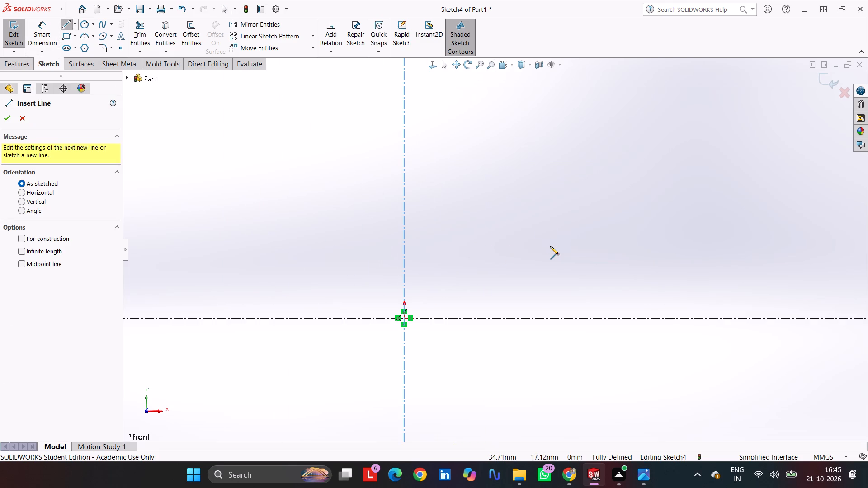
scroll(550, 246, down, 1)
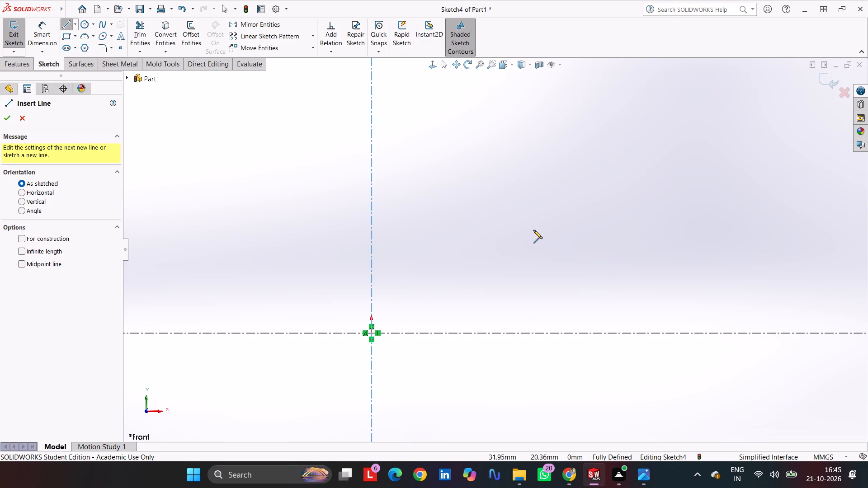
click(416, 334)
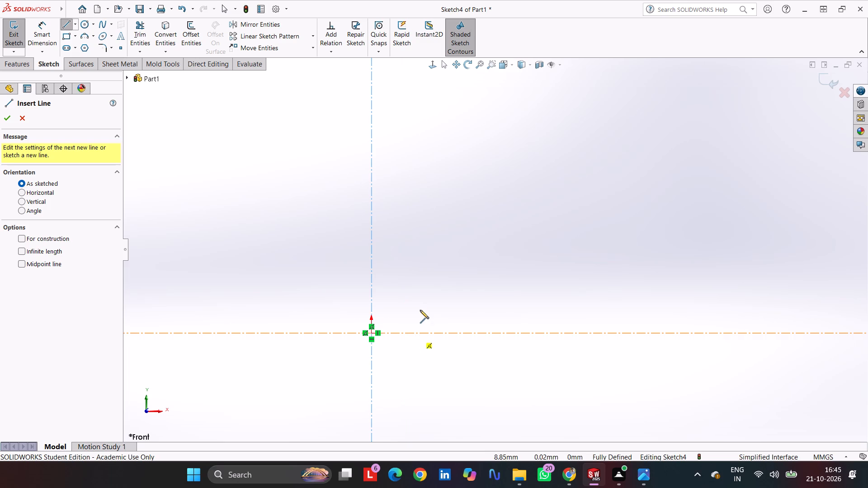
click(416, 288)
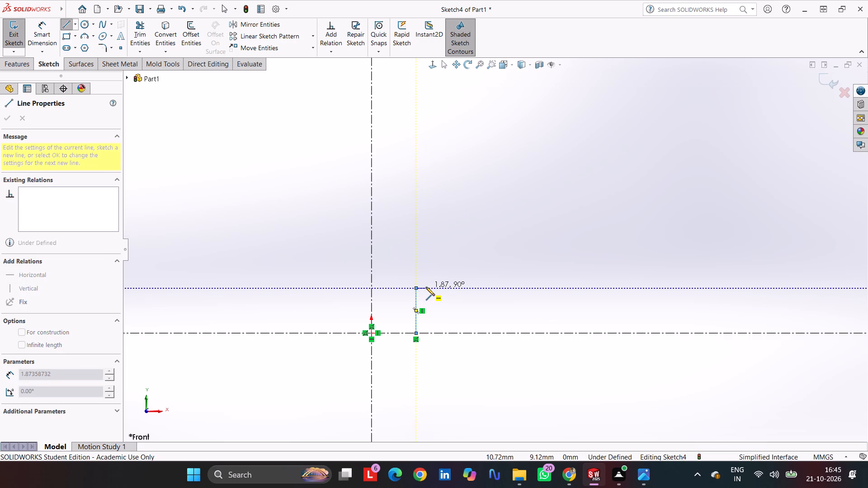
click(427, 287)
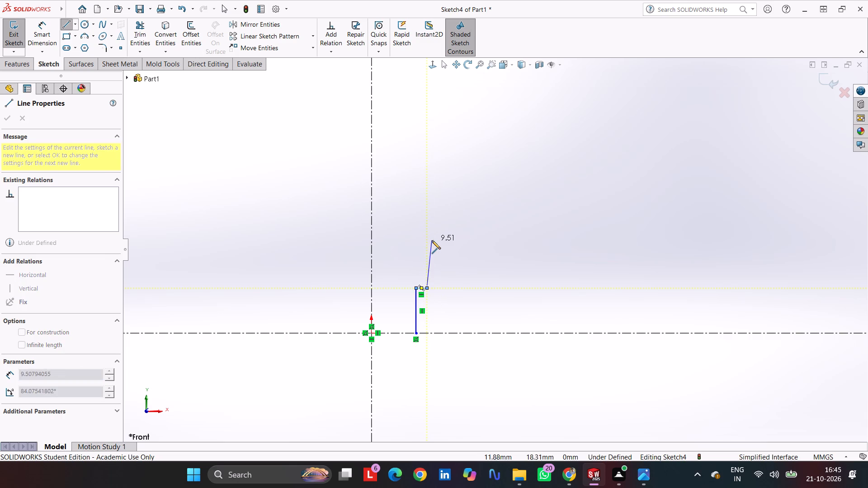
click(427, 239)
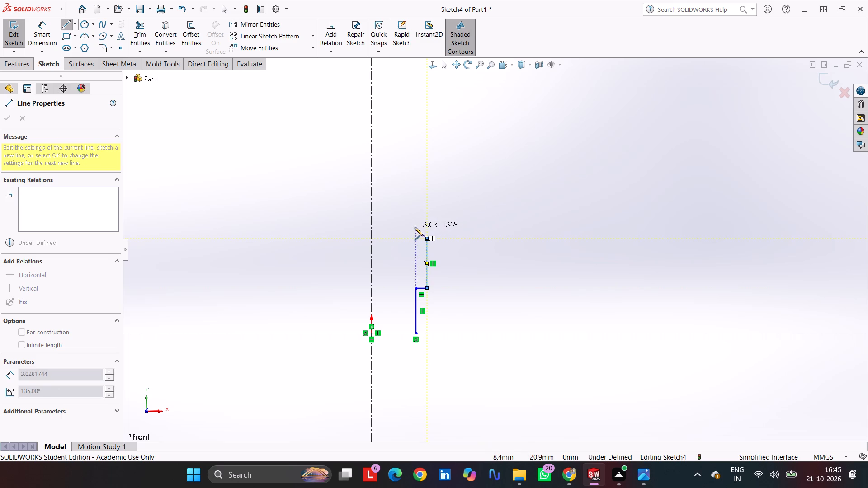
Continue the inner profile: slant inward, about 7 mm up, a short inward slant, about 7 mm up, then about 4.5 mm outward at 45°.
click(410, 226)
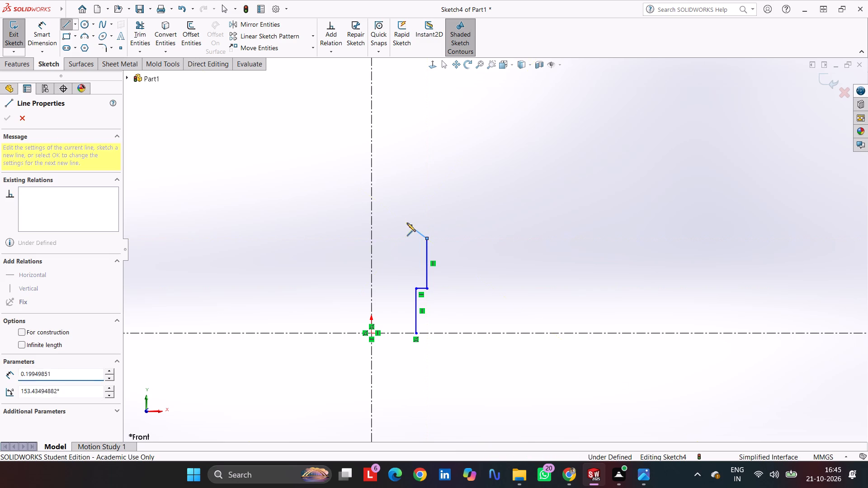
click(409, 189)
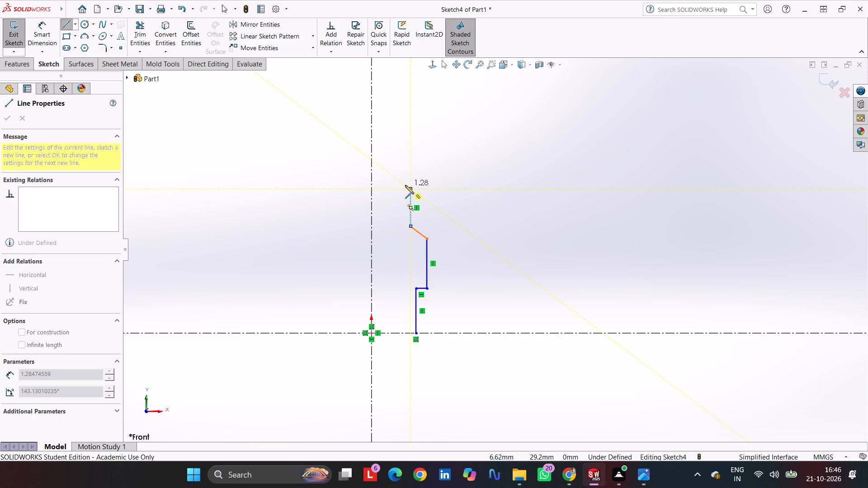
click(405, 185)
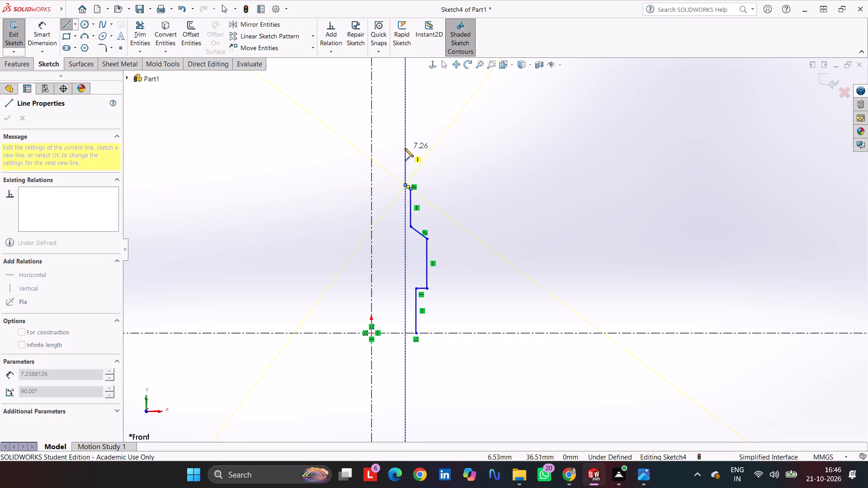
click(405, 148)
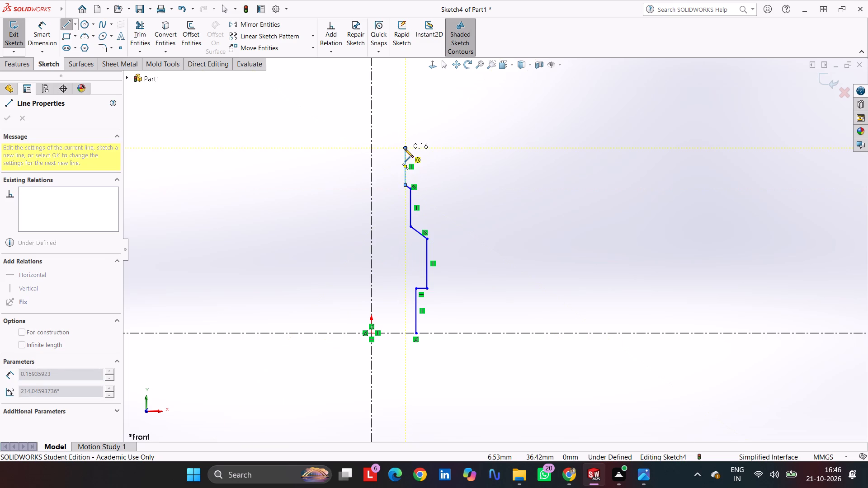
click(423, 133)
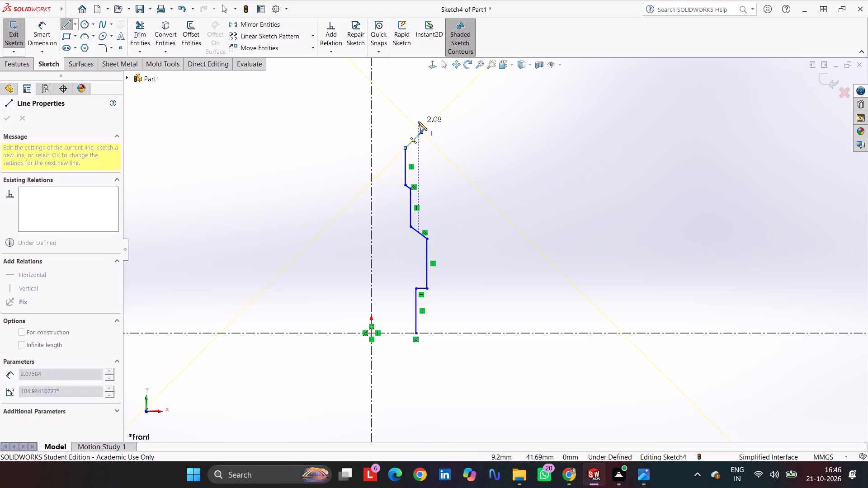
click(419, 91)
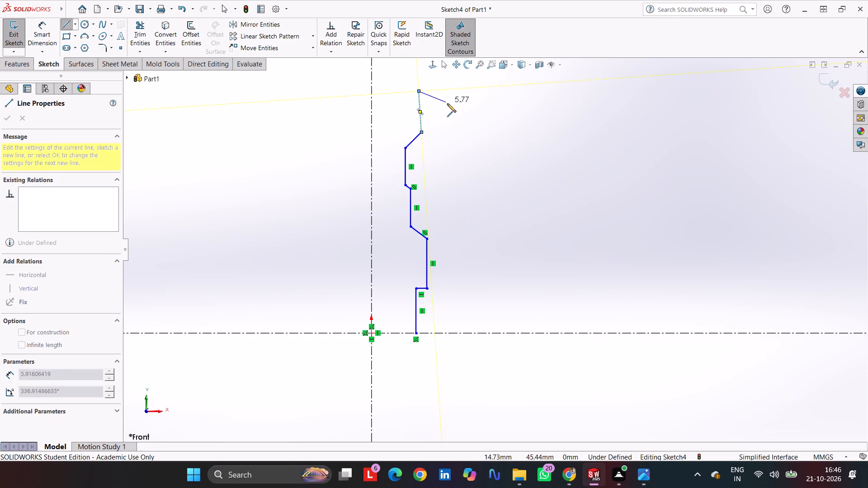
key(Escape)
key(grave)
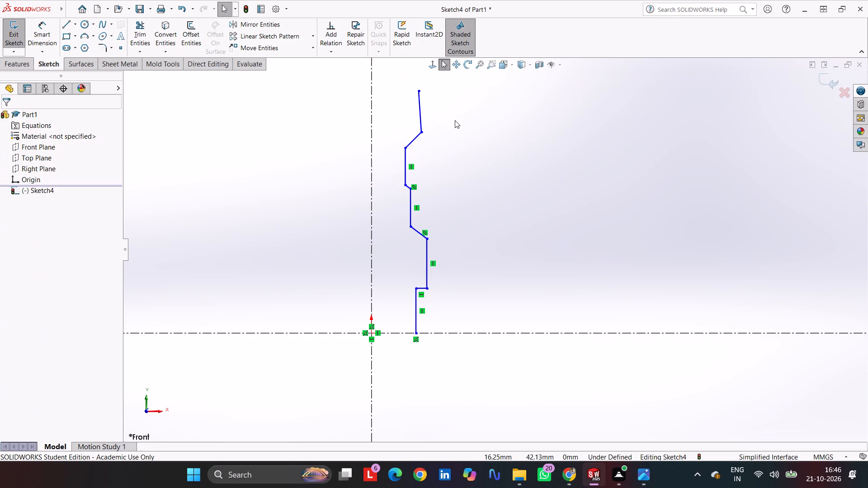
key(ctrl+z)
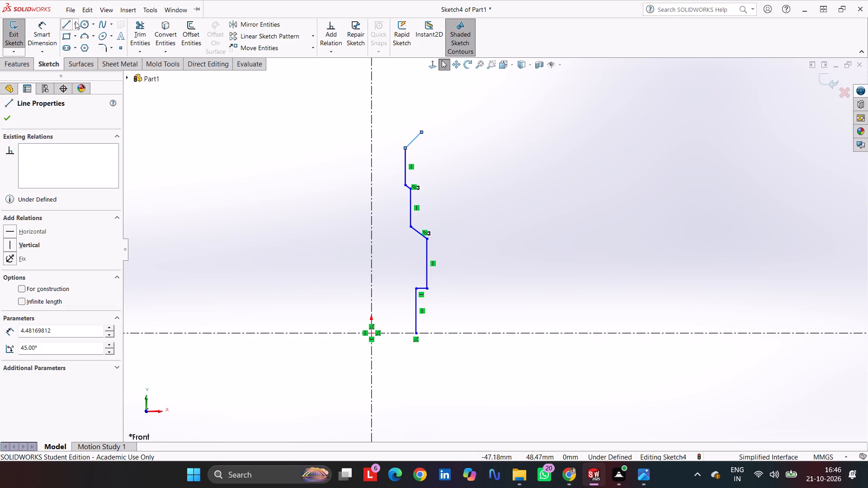
Close the profile with lines about 6.5 mm up, 5 mm outward, 10.5 mm down, 2 mm outward, down to the horizontal construction line, and back to the start.
click(67, 27)
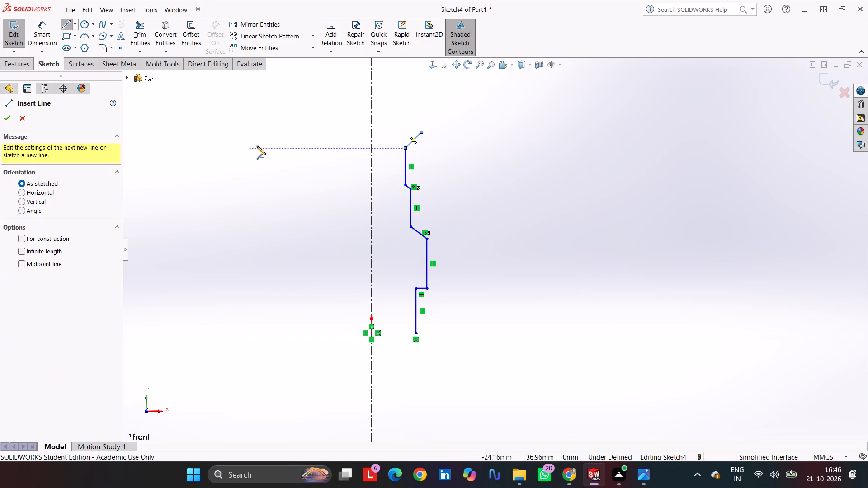
click(422, 132)
click(422, 99)
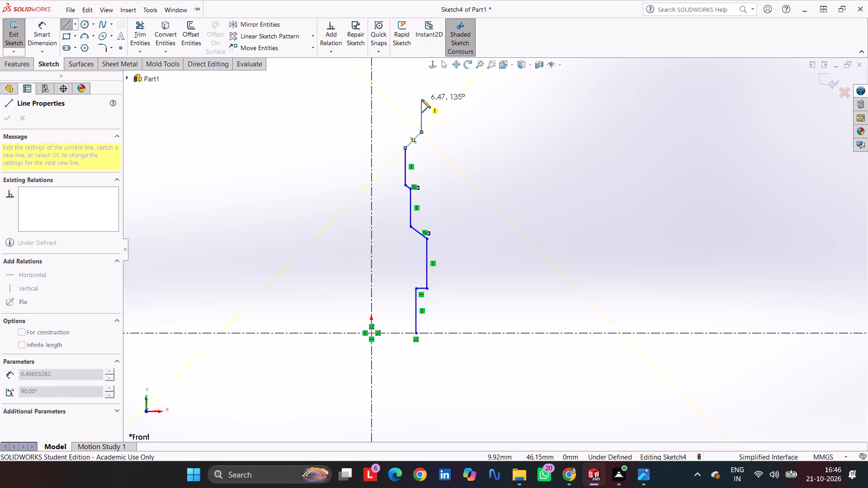
click(446, 98)
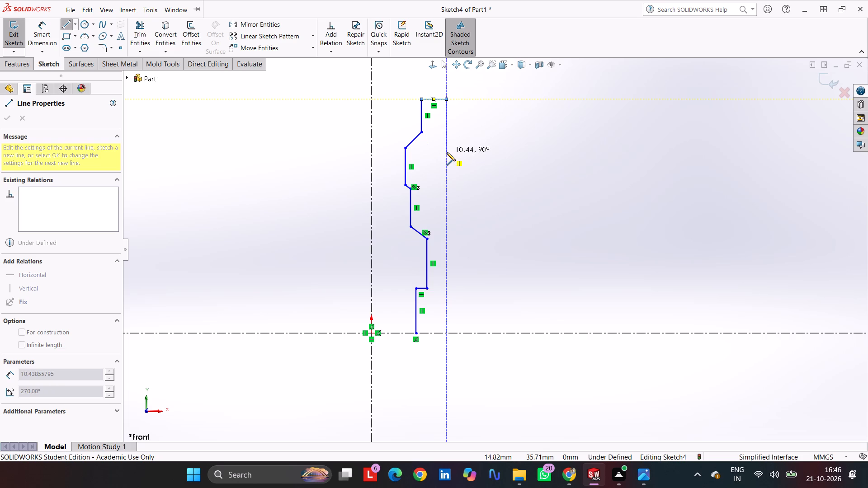
click(447, 152)
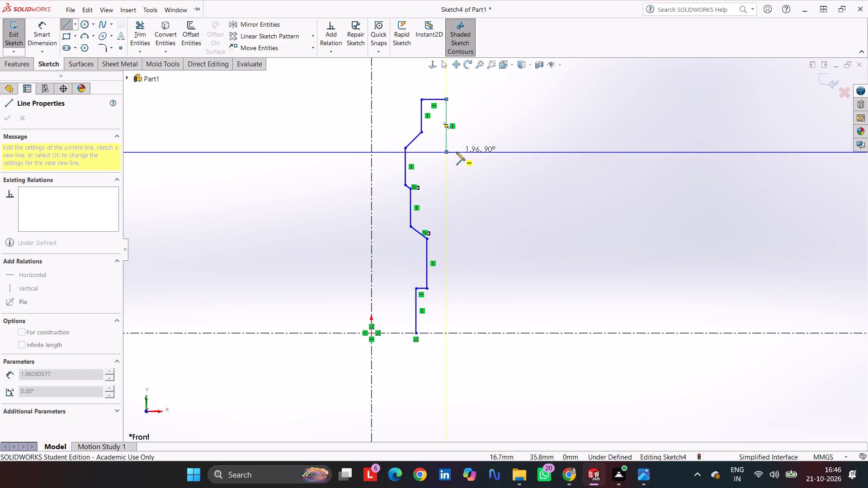
click(456, 152)
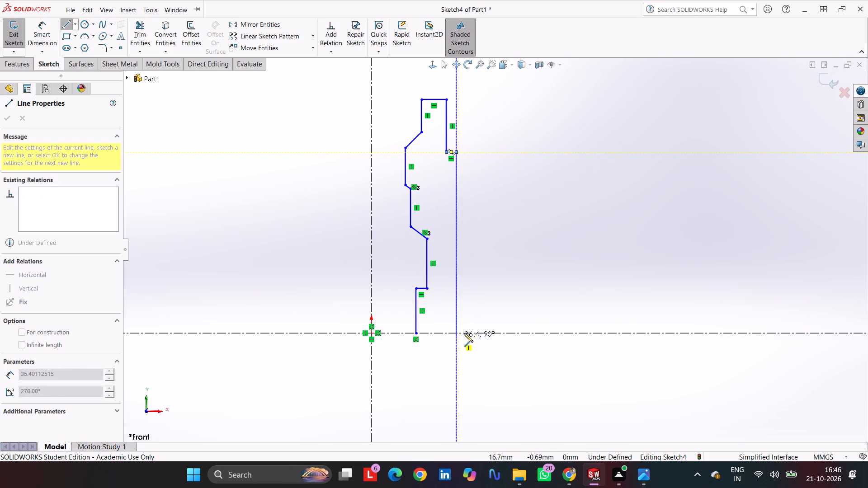
click(454, 333)
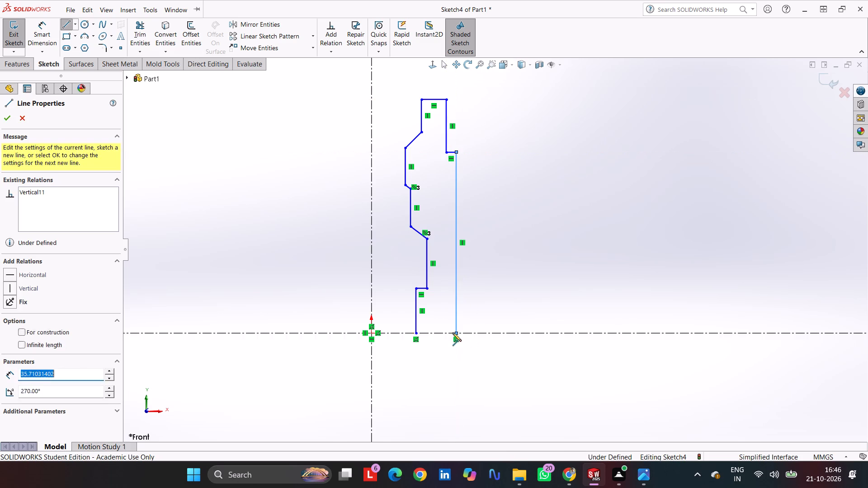
click(416, 334)
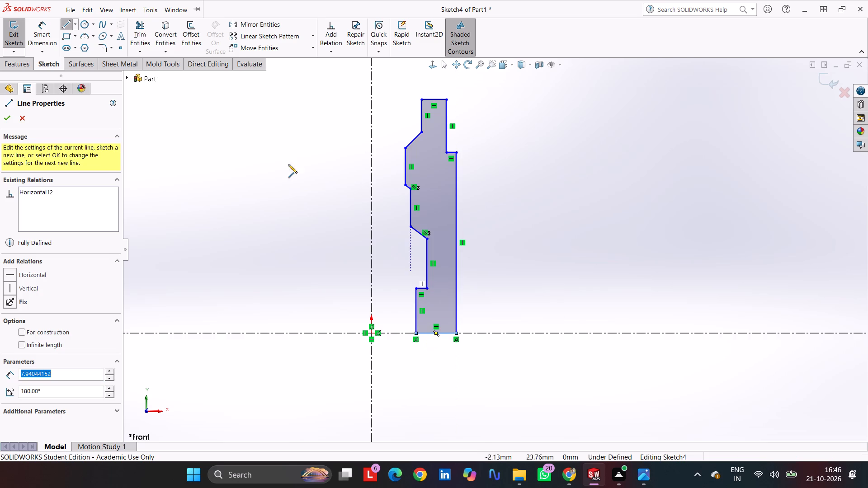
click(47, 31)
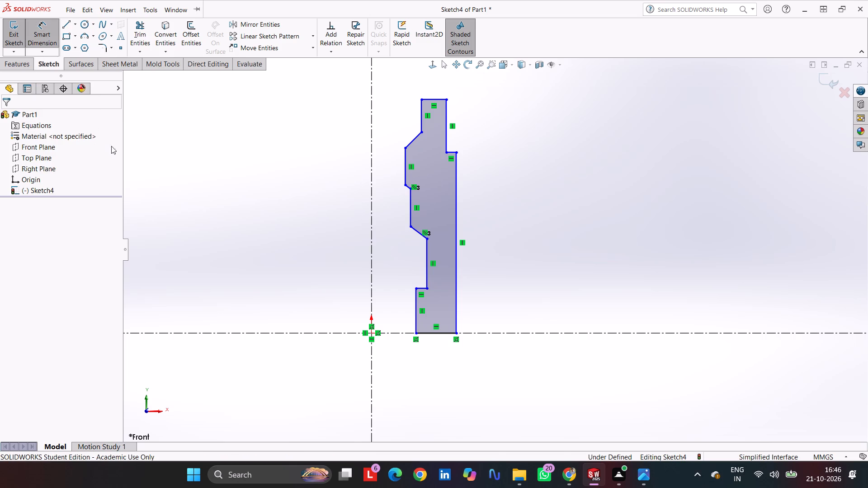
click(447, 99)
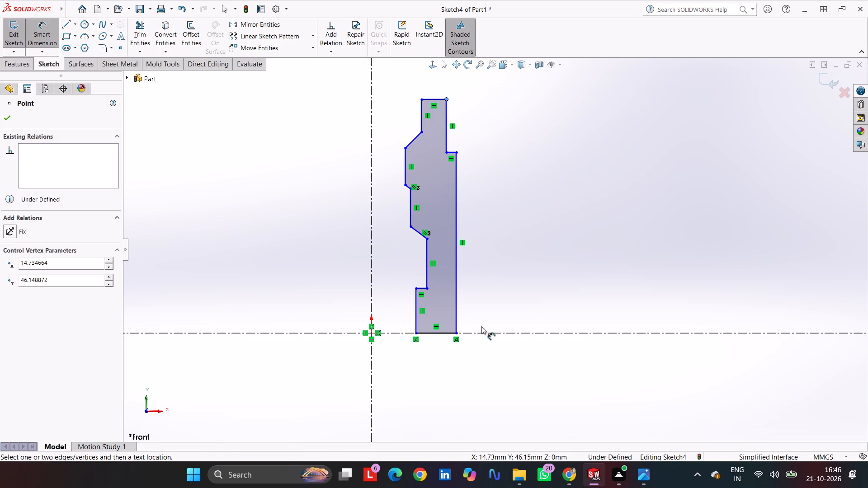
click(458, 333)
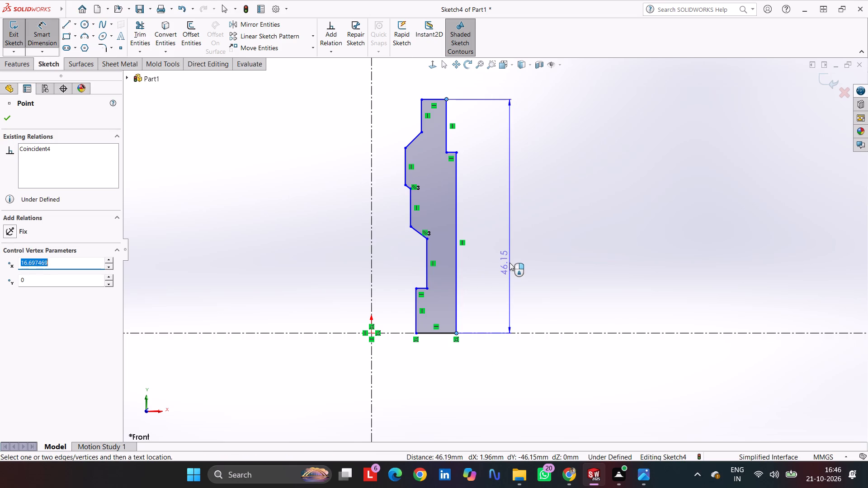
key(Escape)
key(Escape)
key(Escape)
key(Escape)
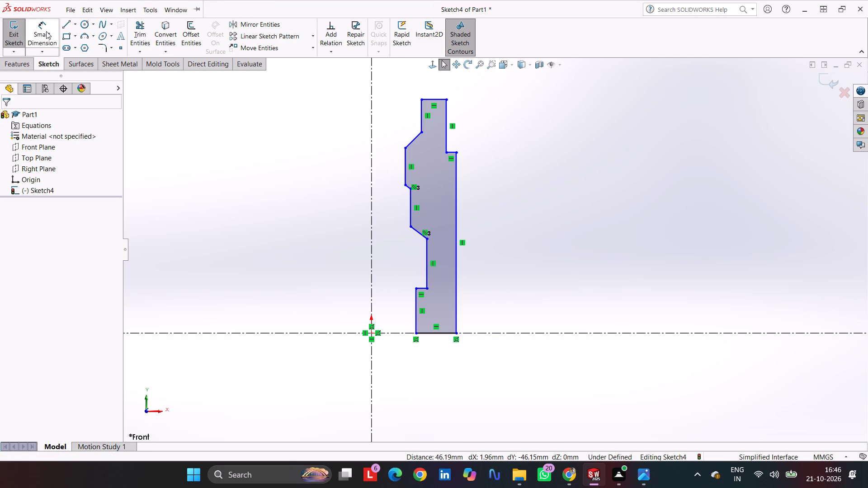
Dimension the profile's overall height between its top and bottom horizontal edges as 64 mm.
click(46, 31)
click(438, 99)
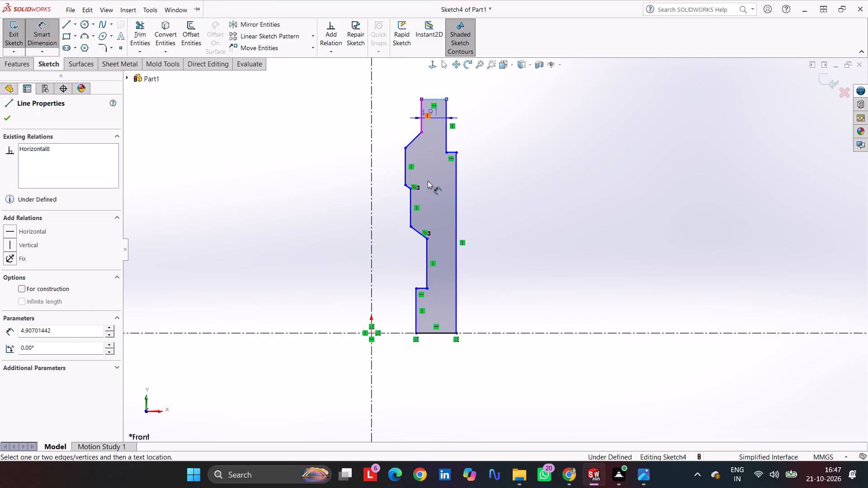
click(437, 333)
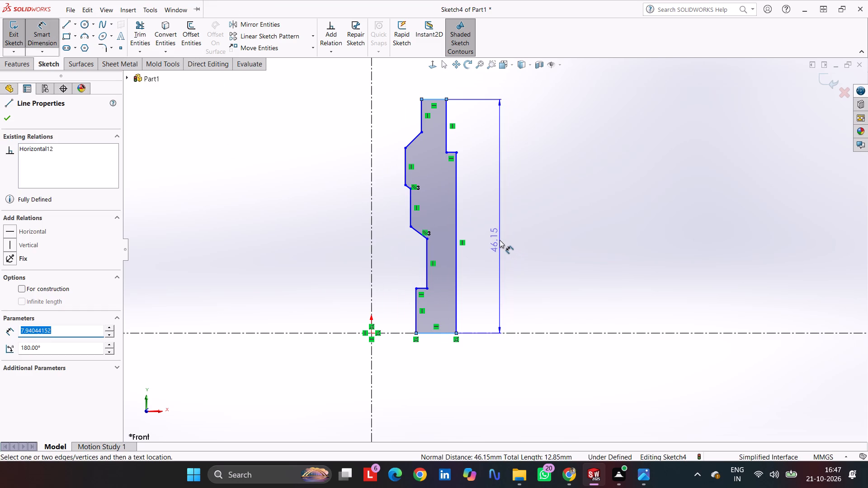
click(500, 240)
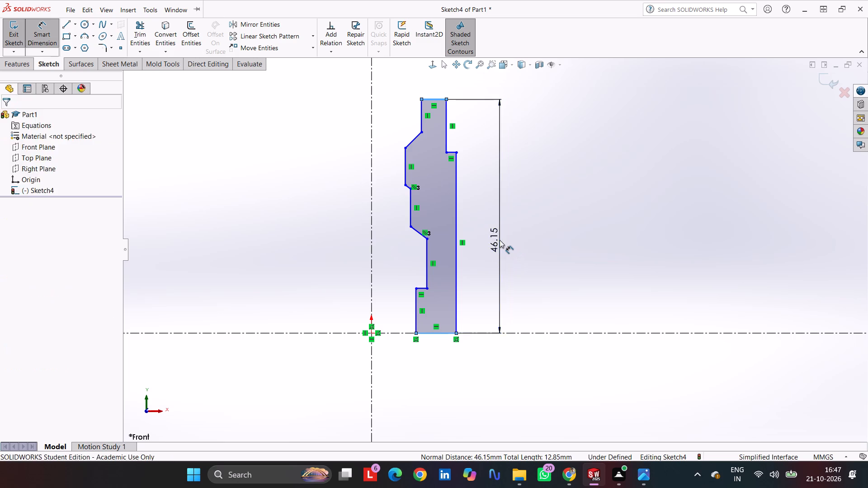
key(6)
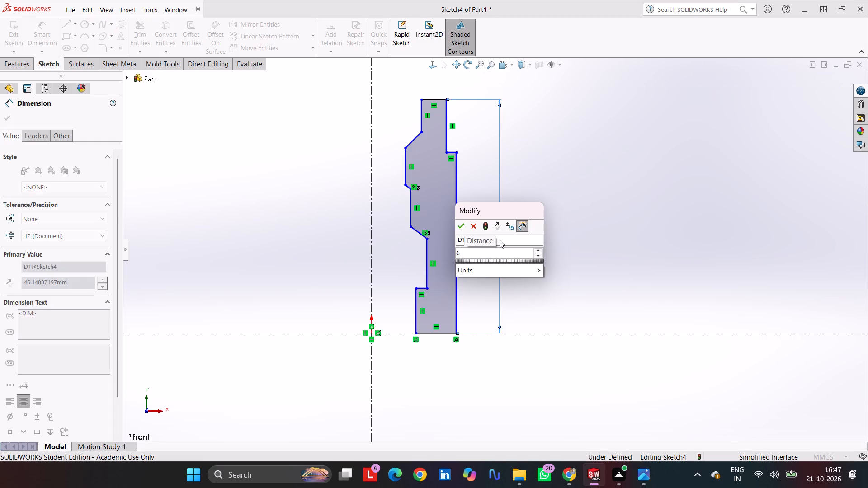
key(4)
key(Return)
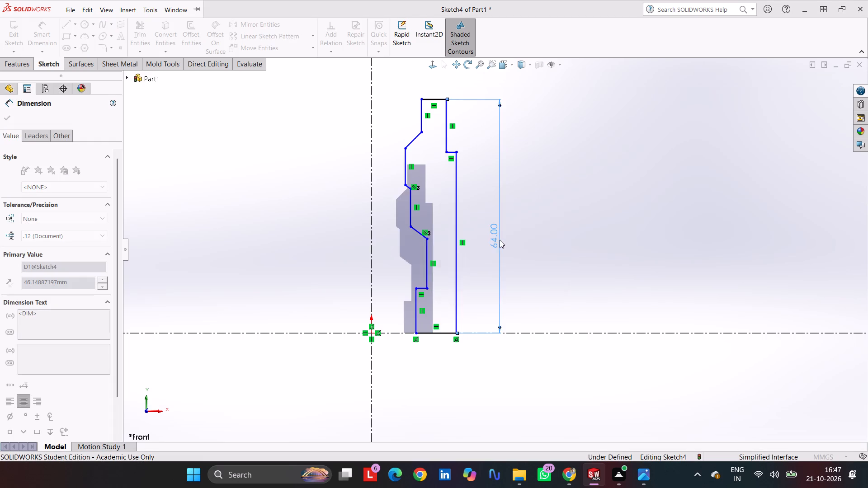
Dimension the long outer vertical edge of the profile as 44 mm.
click(458, 170)
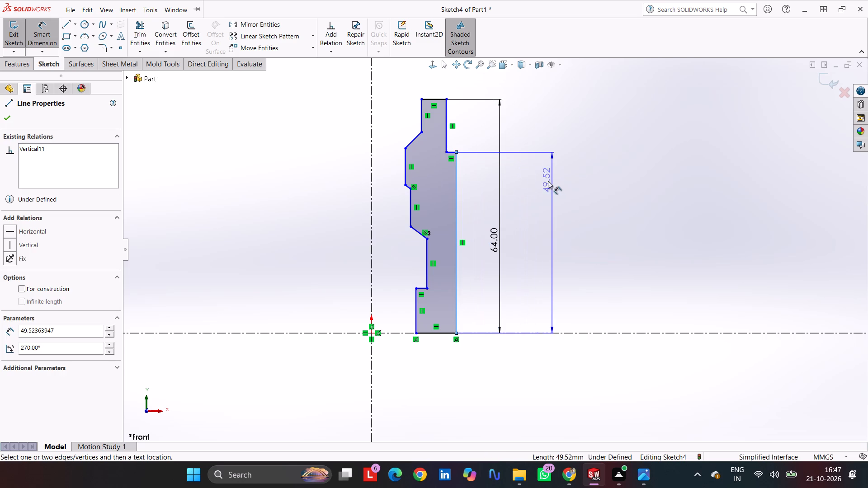
click(480, 215)
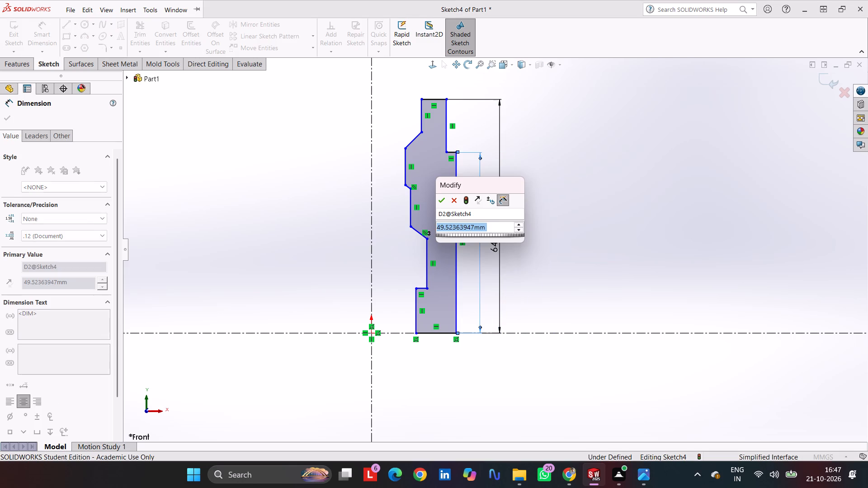
text(44)
key(Return)
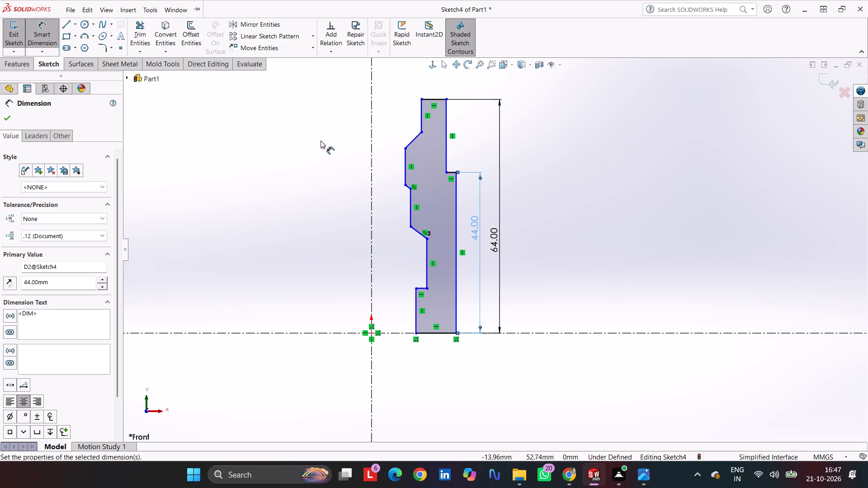
Dimension the uppermost inner vertical edge as 64-49, giving 15 mm.
click(421, 117)
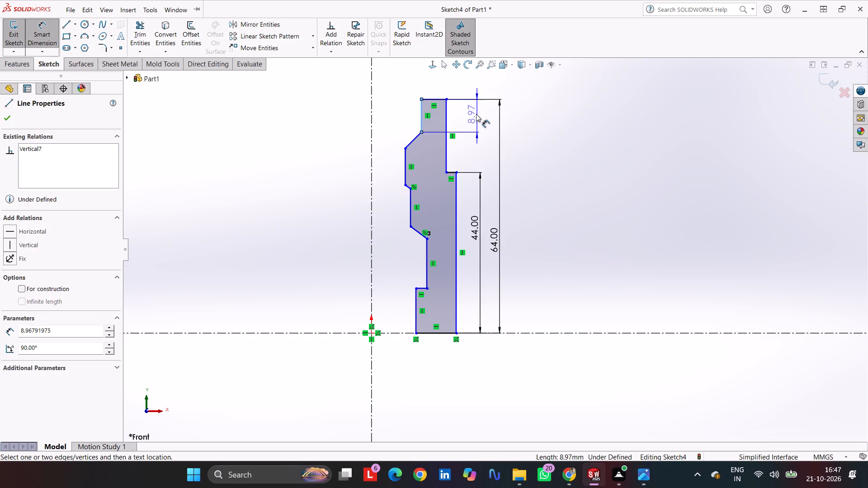
click(476, 114)
text(64)
key(minus)
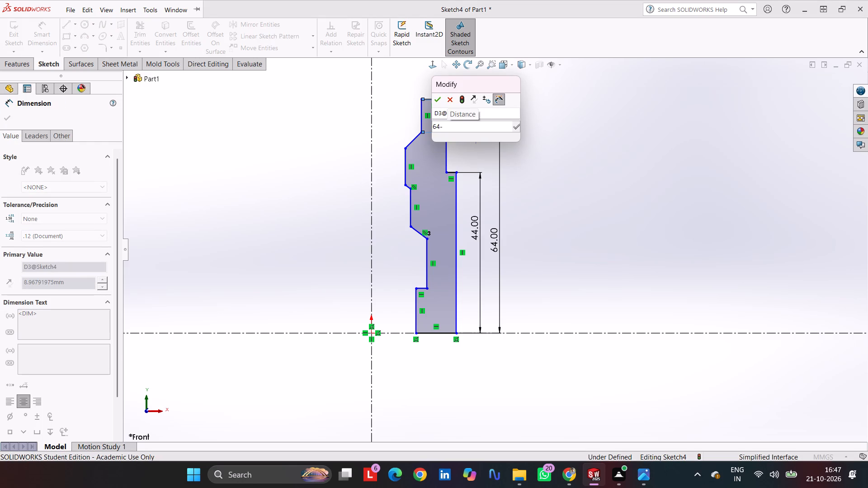
text(49)
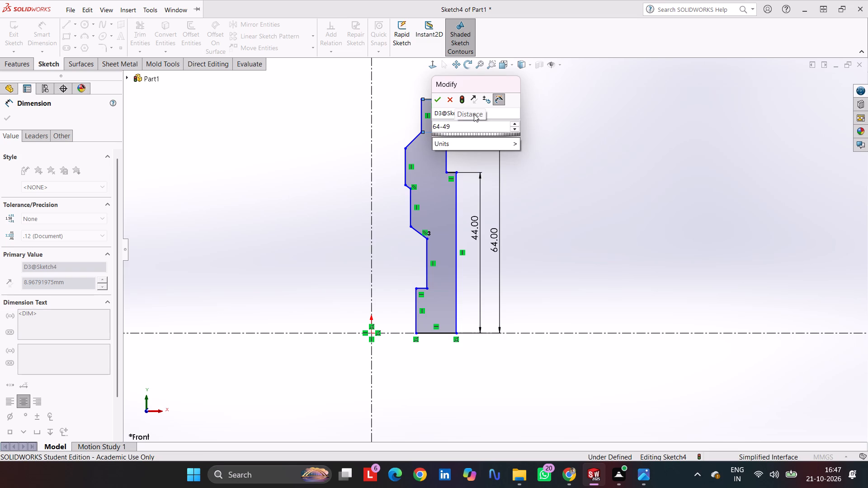
key(Return)
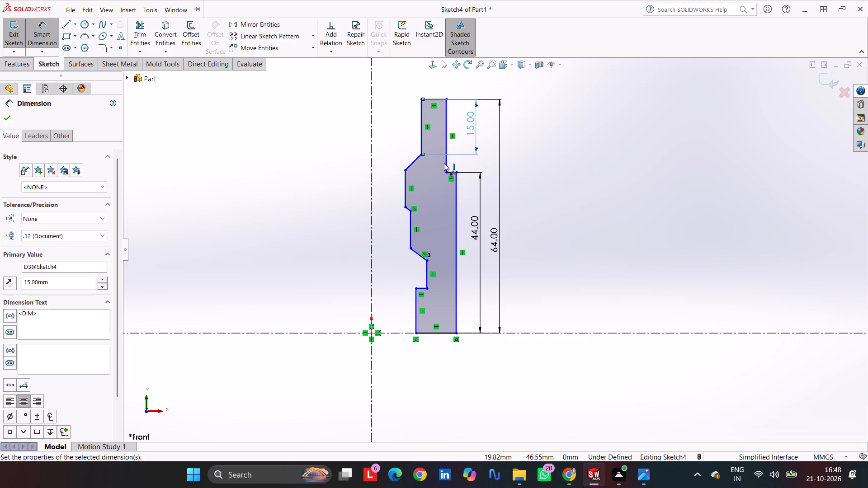
Dimension the vertical distance from the upper slant's top end to the lower slant's bottom end as 49-22, giving 27 mm.
click(420, 154)
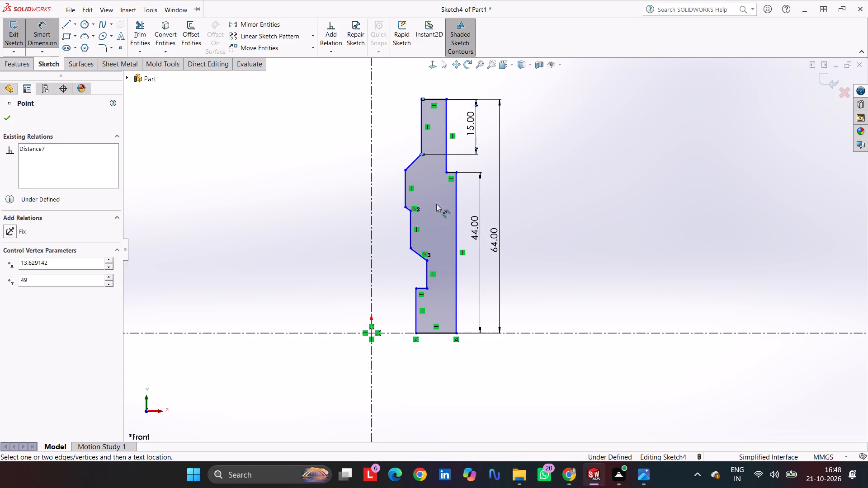
click(426, 260)
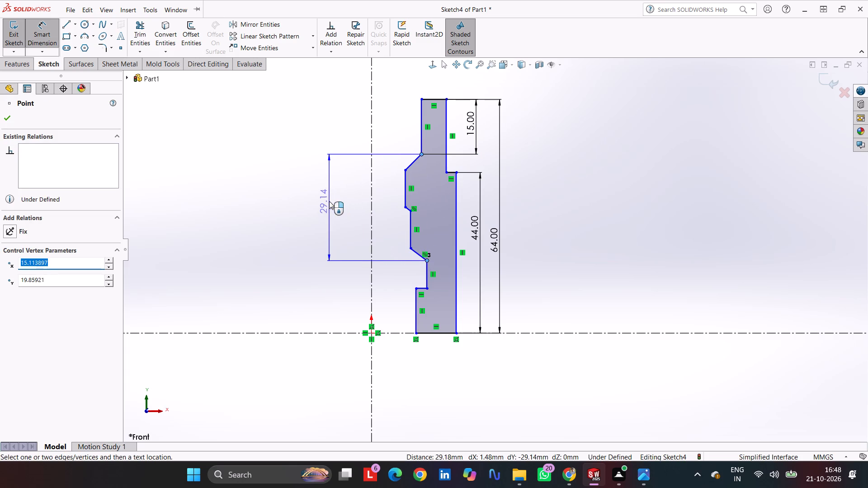
click(281, 192)
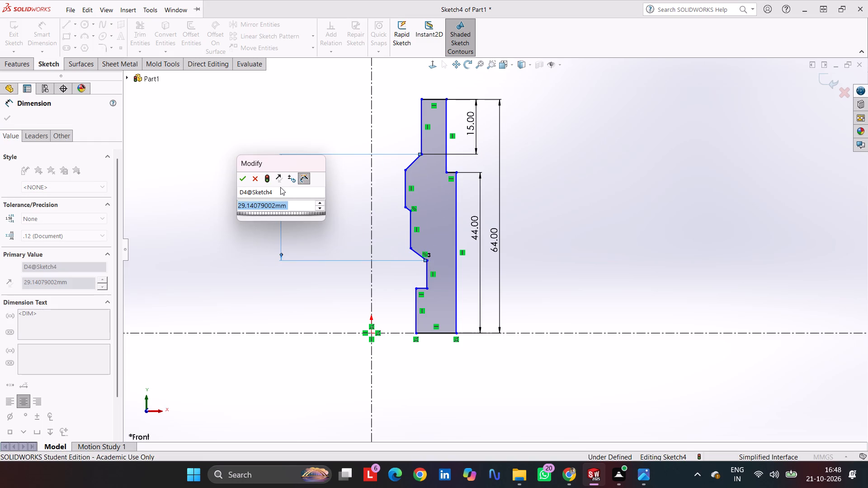
text(49-22)
key(Return)
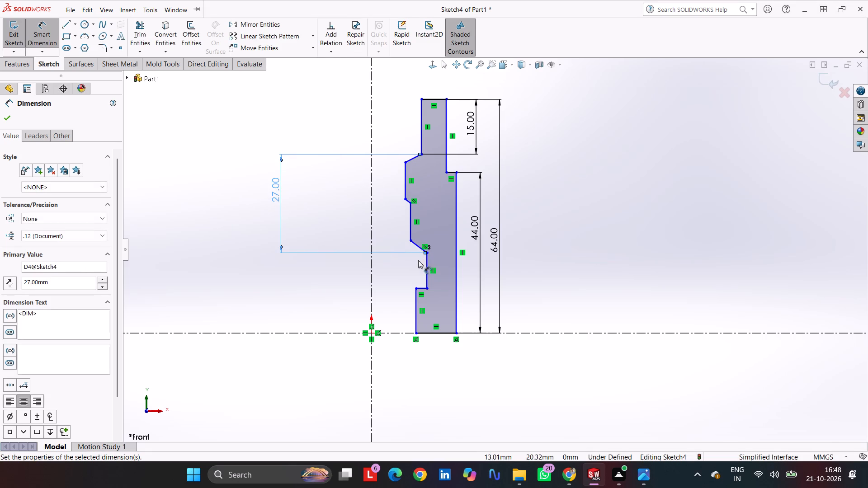
Dimension the vertical distance from the profile's bottom corner up to the lowest inner ledge as 12 mm.
click(429, 289)
click(415, 332)
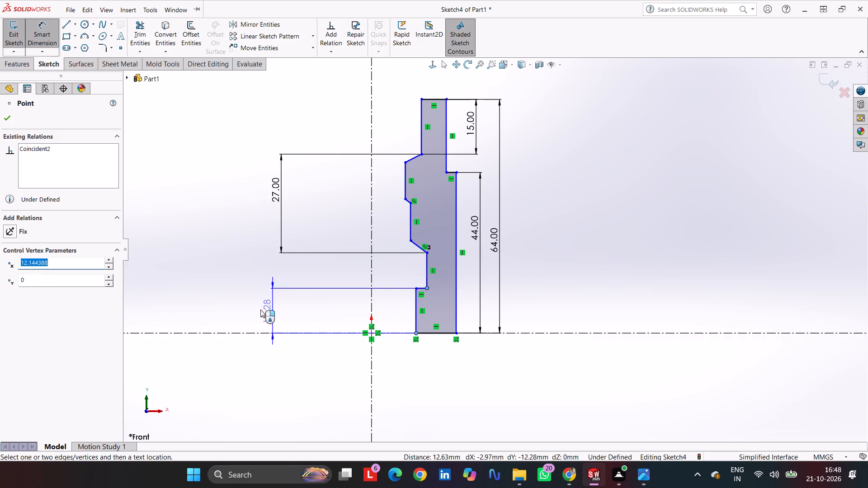
click(264, 310)
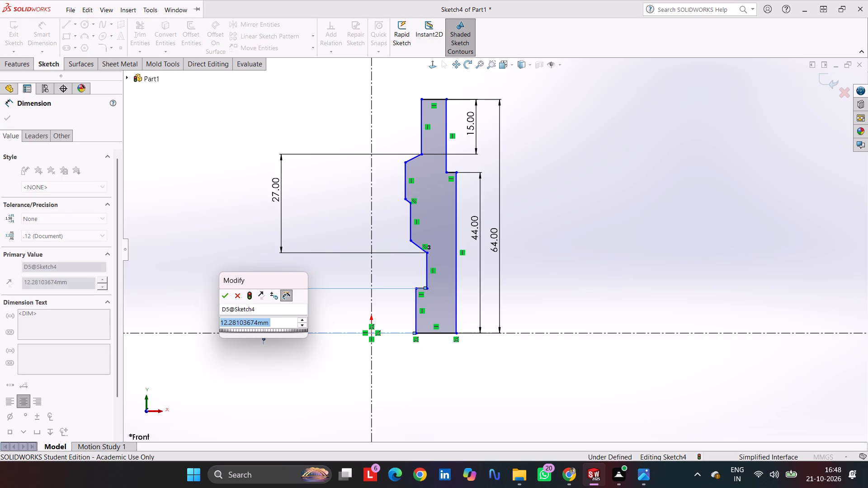
key(1)
key(2)
key(Return)
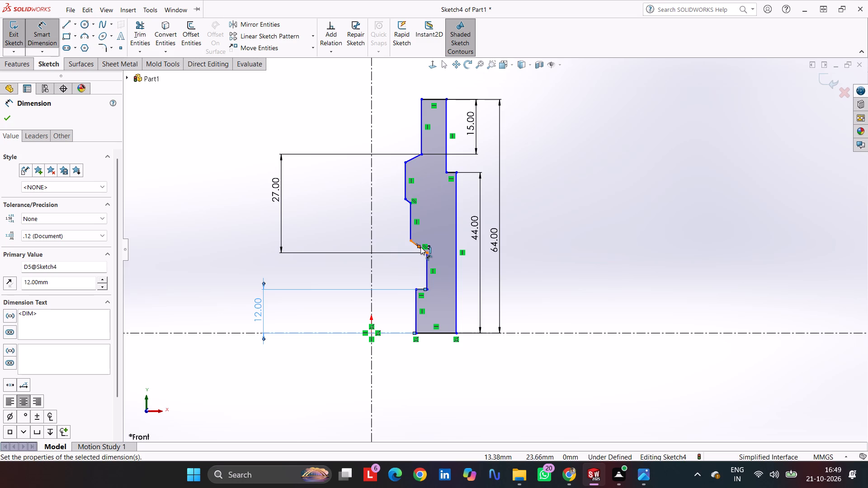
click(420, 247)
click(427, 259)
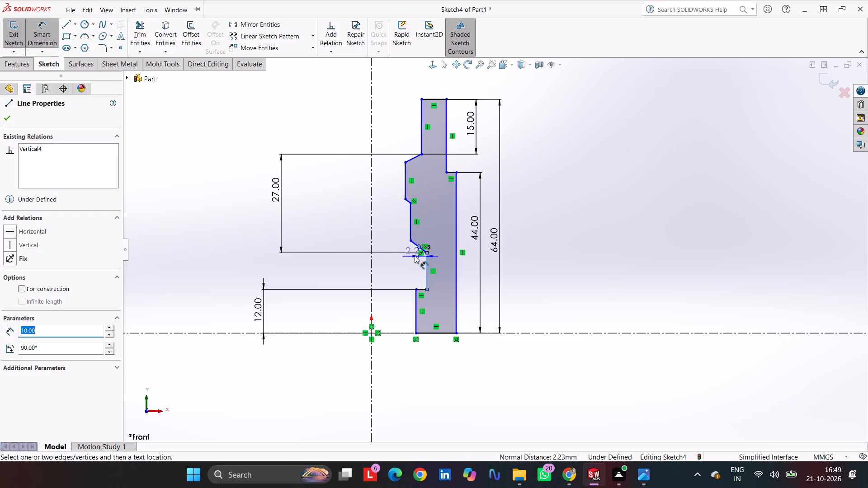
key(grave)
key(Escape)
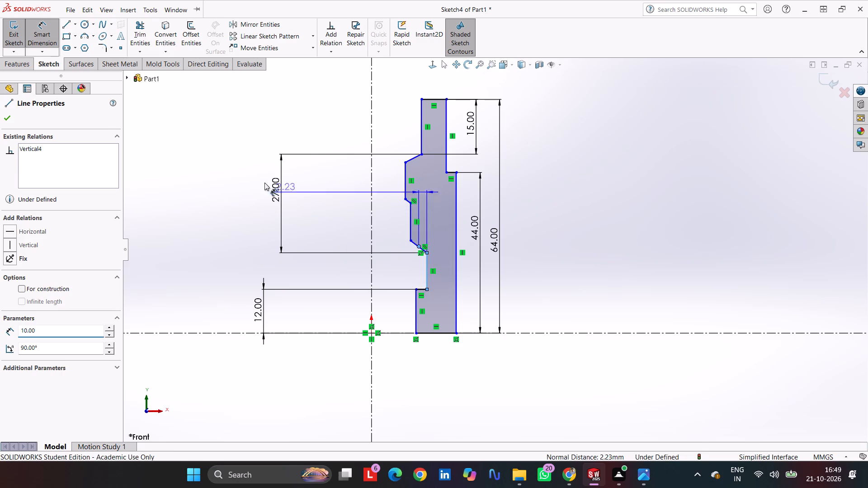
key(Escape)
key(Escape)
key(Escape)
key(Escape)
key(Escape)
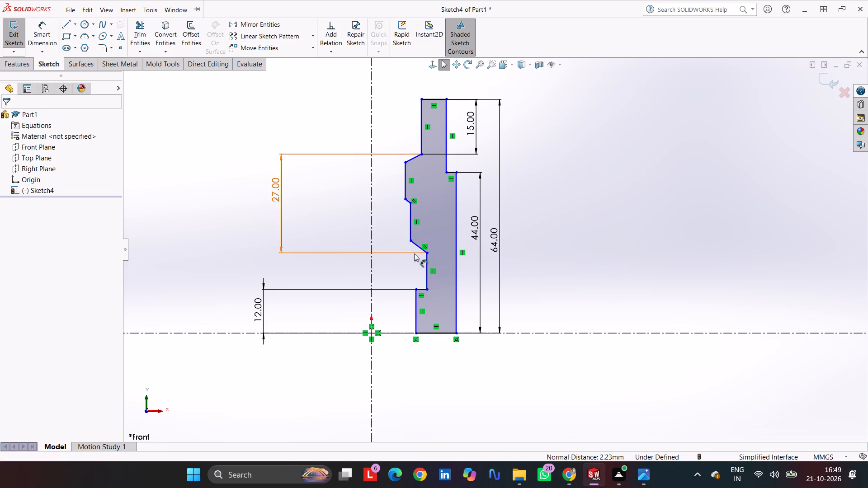
Dimension the angle between the lower slant and the vertical inner edge directly below it as 120 degrees.
click(42, 18)
click(43, 30)
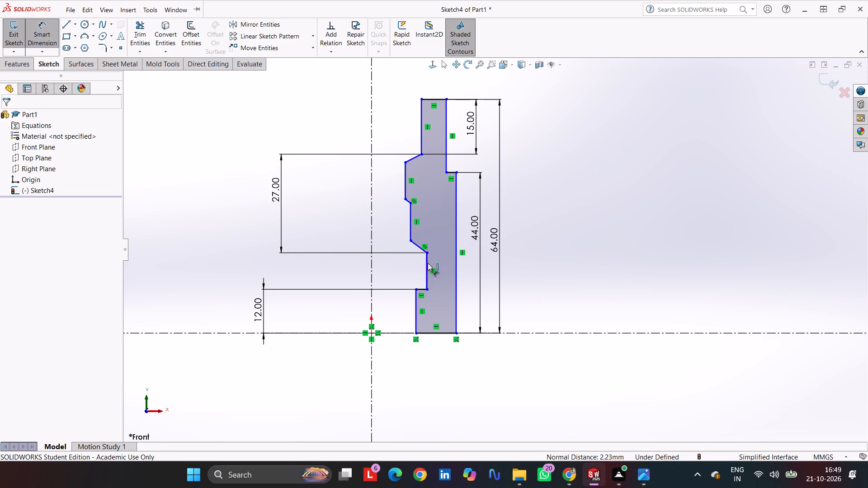
click(425, 261)
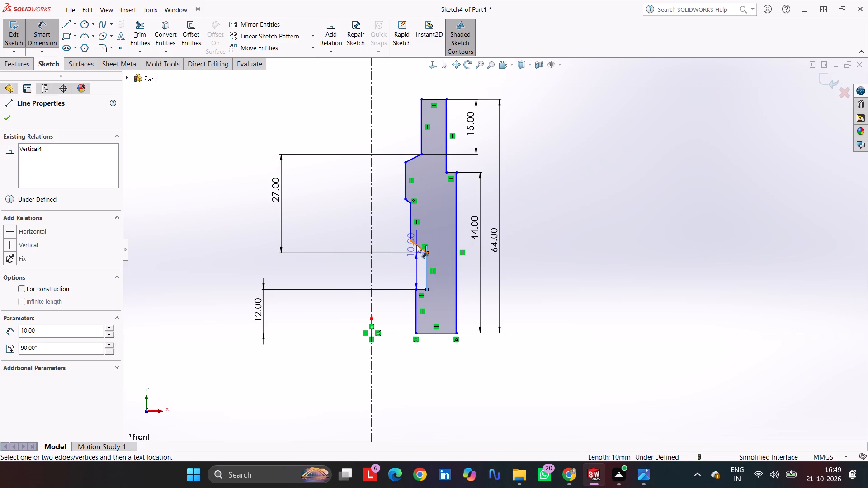
click(416, 245)
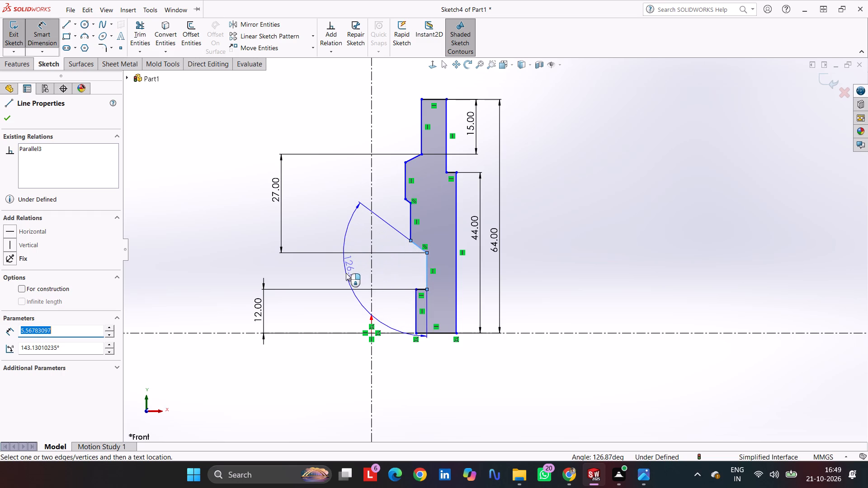
click(342, 277)
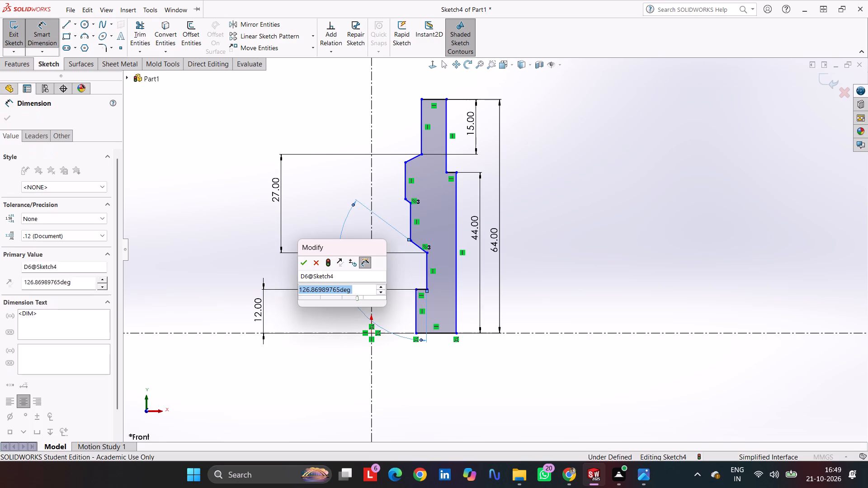
text(12)
key(0)
key(Return)
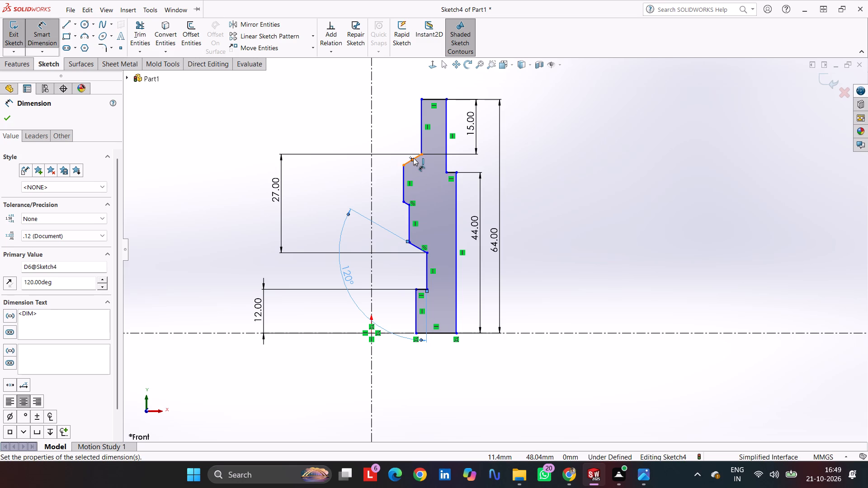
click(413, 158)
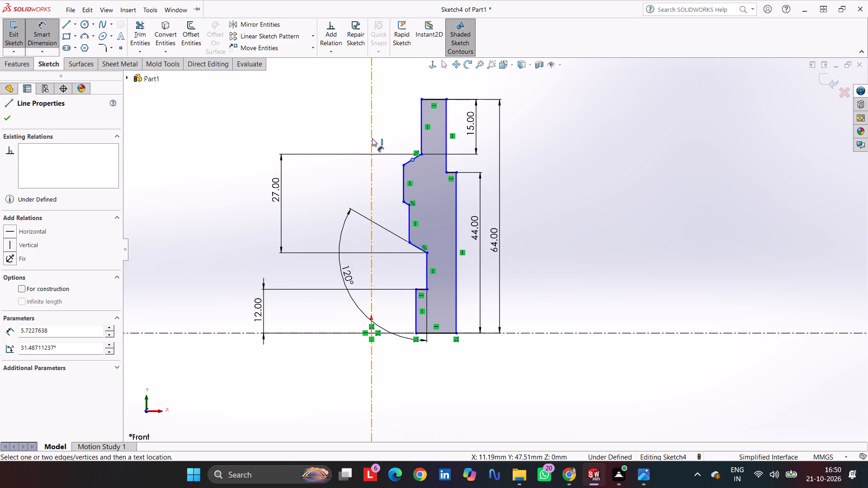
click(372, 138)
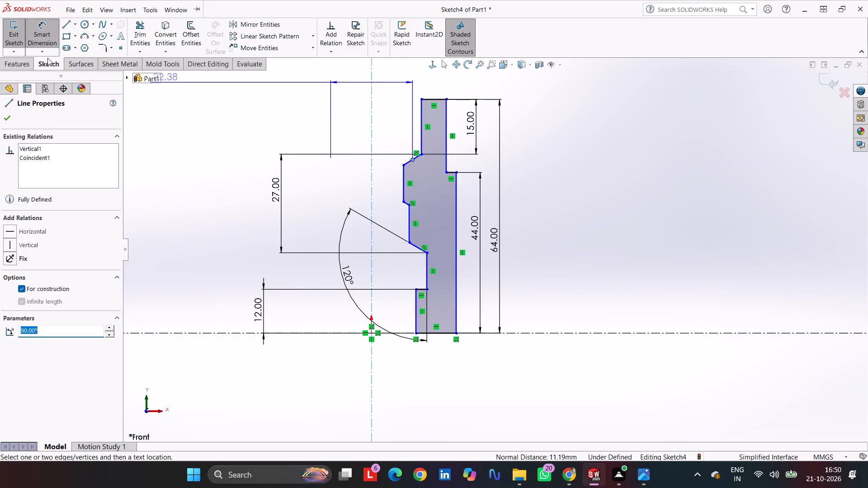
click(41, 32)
Dimension the angle between the upper slant and the vertical construction axis as 60 degrees.
click(41, 32)
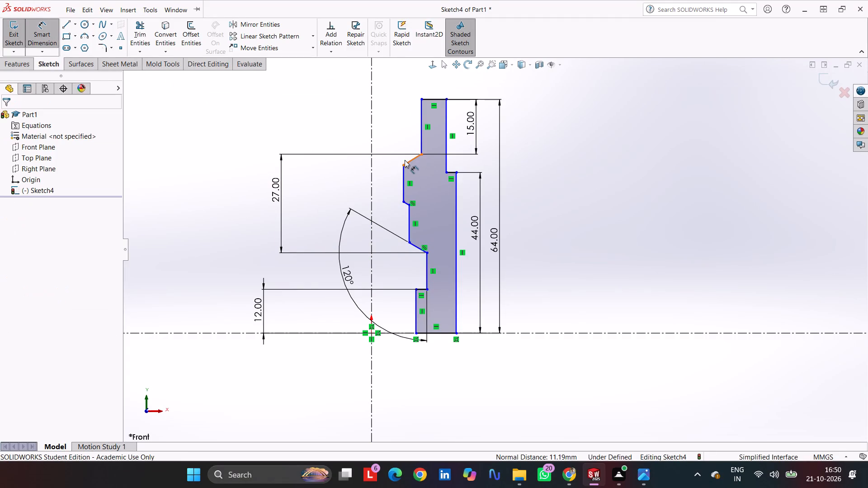
click(407, 162)
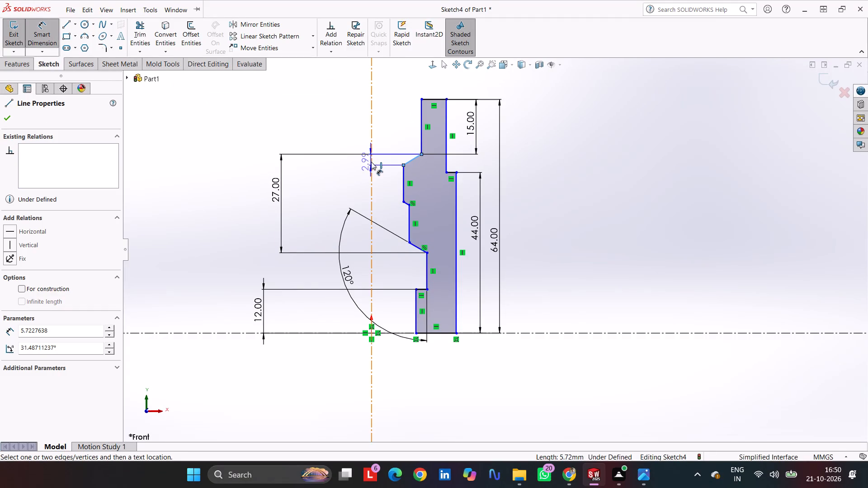
click(371, 162)
click(395, 127)
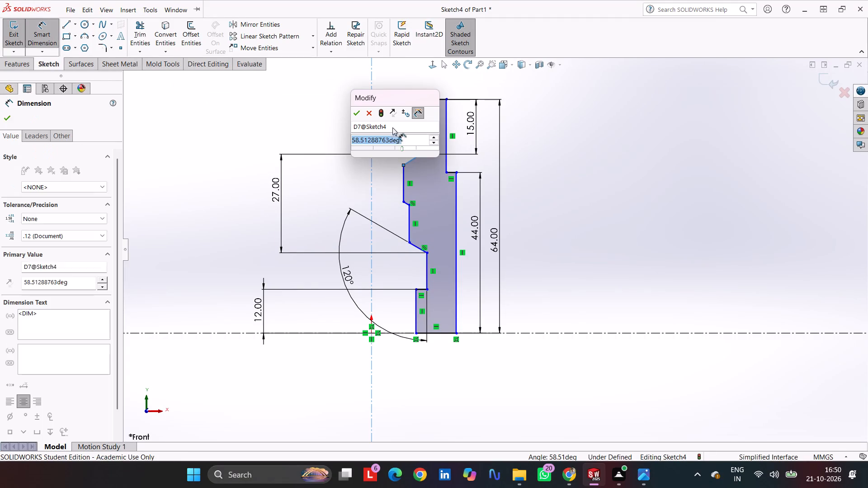
text(60)
key(Return)
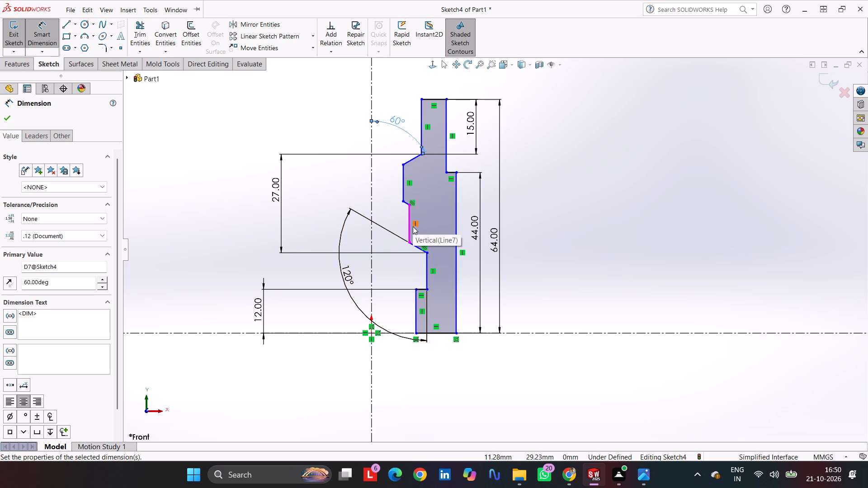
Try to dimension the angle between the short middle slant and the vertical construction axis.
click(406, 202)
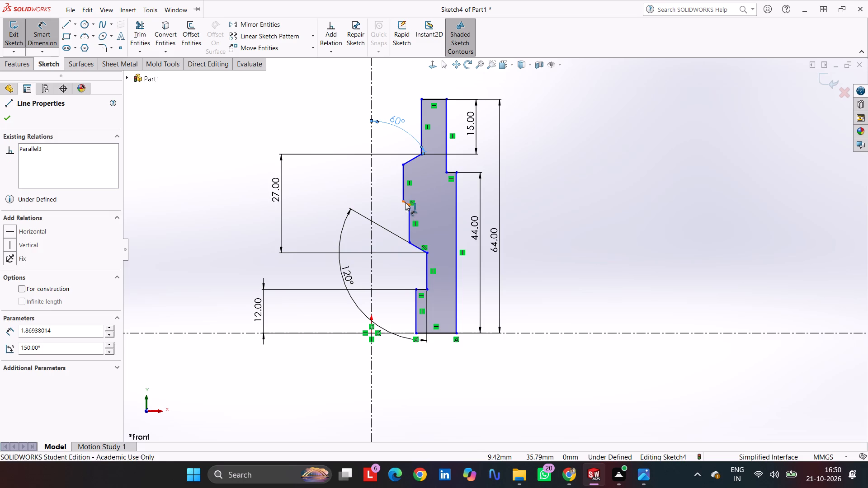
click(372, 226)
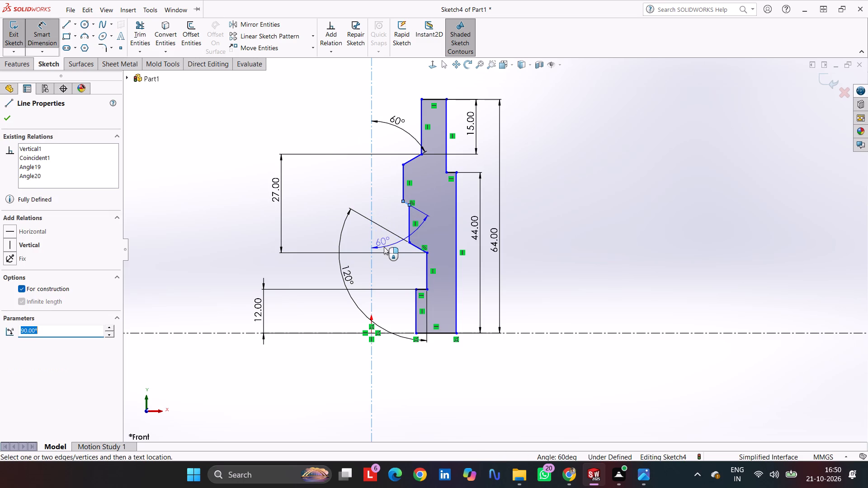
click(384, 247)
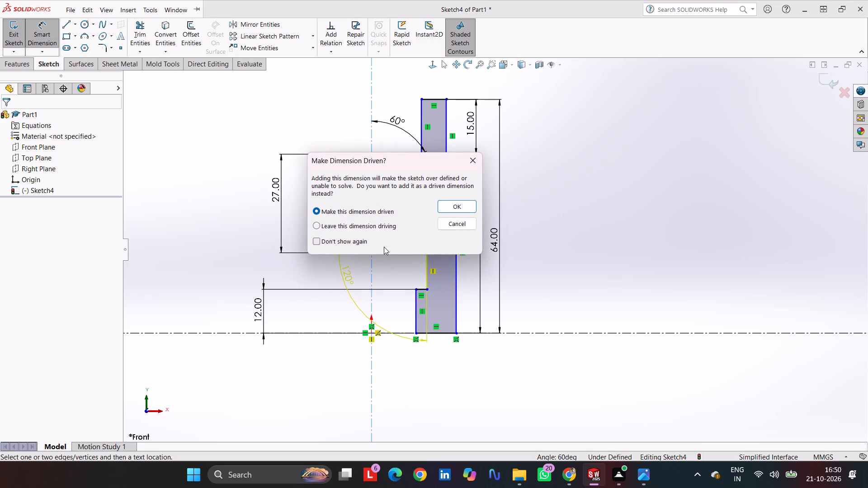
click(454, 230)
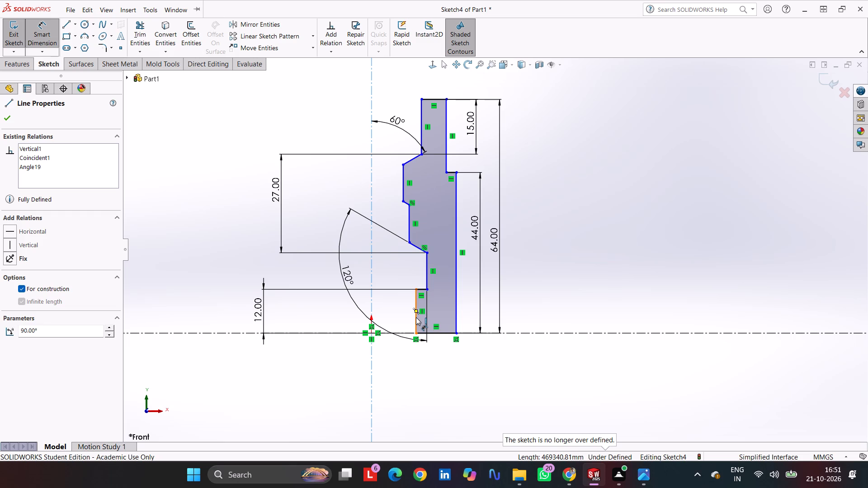
Add a 16 mm diameter dimension from the construction axis to the lowest inner vertical edge.
click(415, 320)
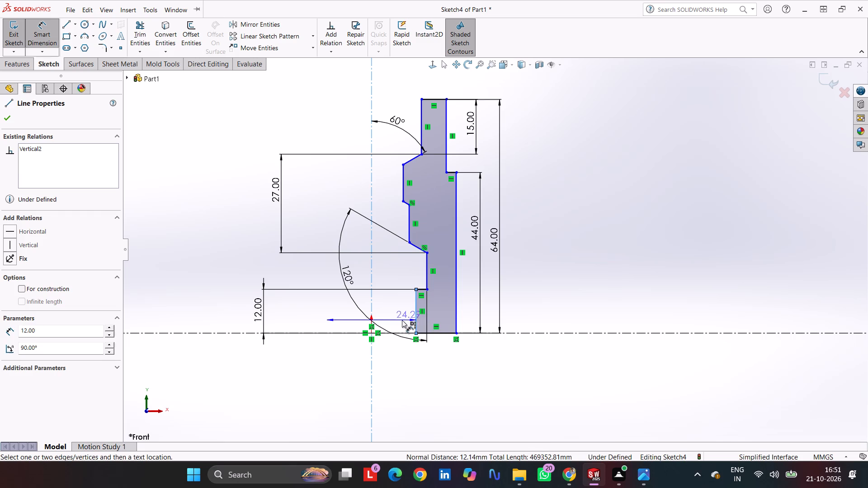
click(385, 367)
text(16)
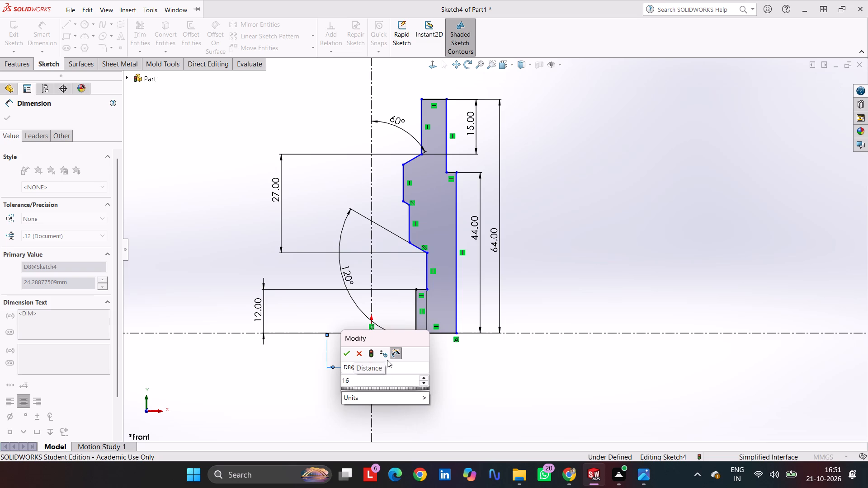
key(Return)
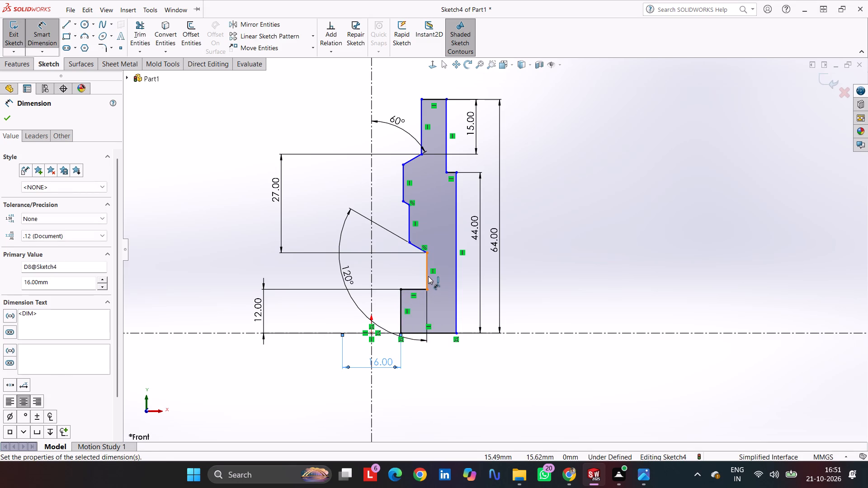
Add an 18 mm diameter dimension about the axis to the inner vertical edge just below the lower slant.
click(428, 276)
click(394, 404)
text(18)
key(Return)
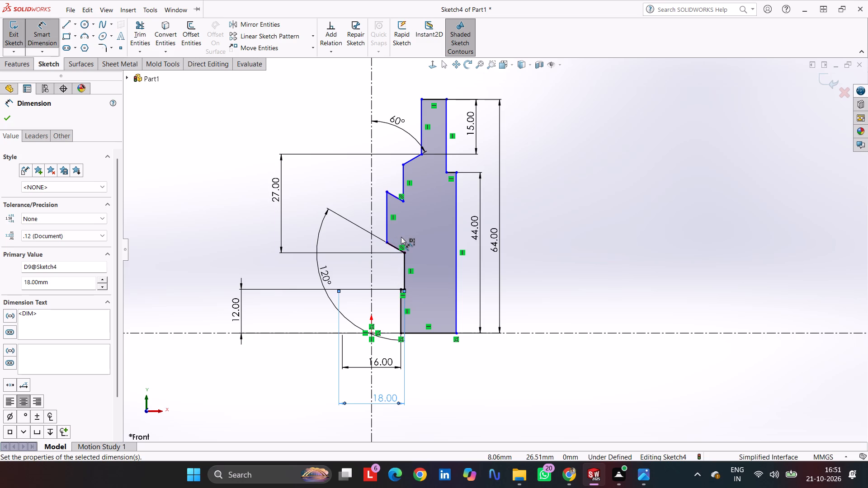
Add an 8 mm diameter dimension about the axis to the inner vertical edge just below the upper slant.
click(403, 176)
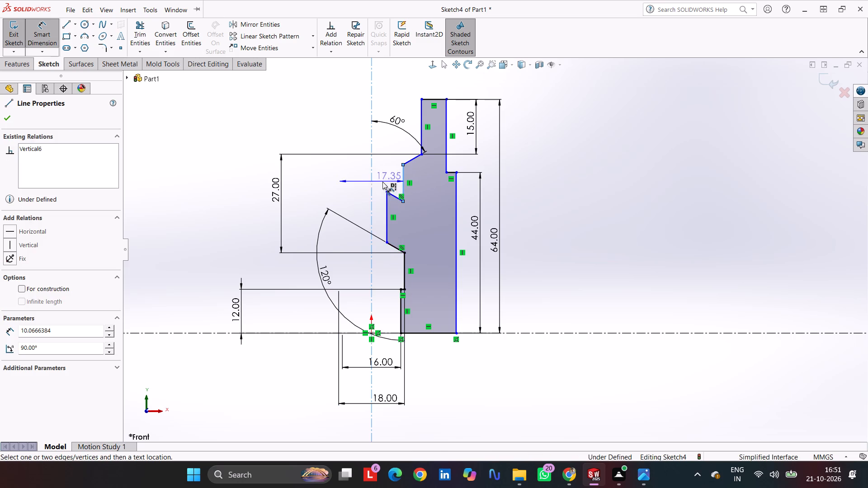
click(365, 188)
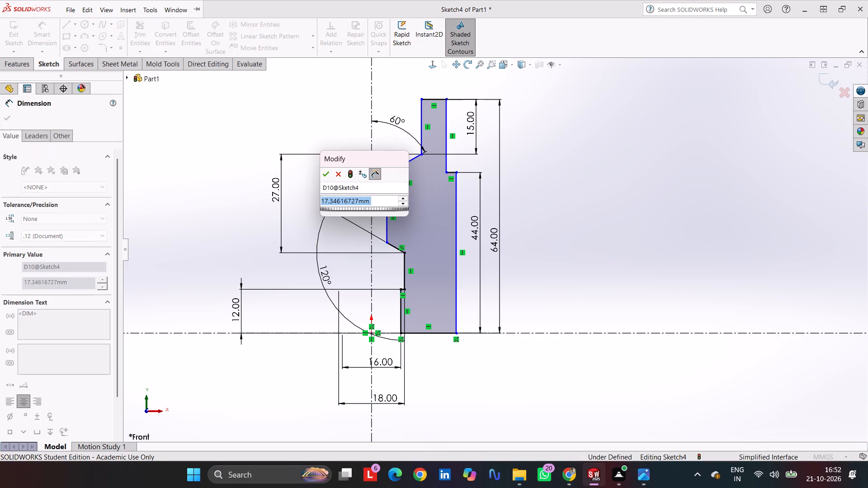
key(8)
key(Return)
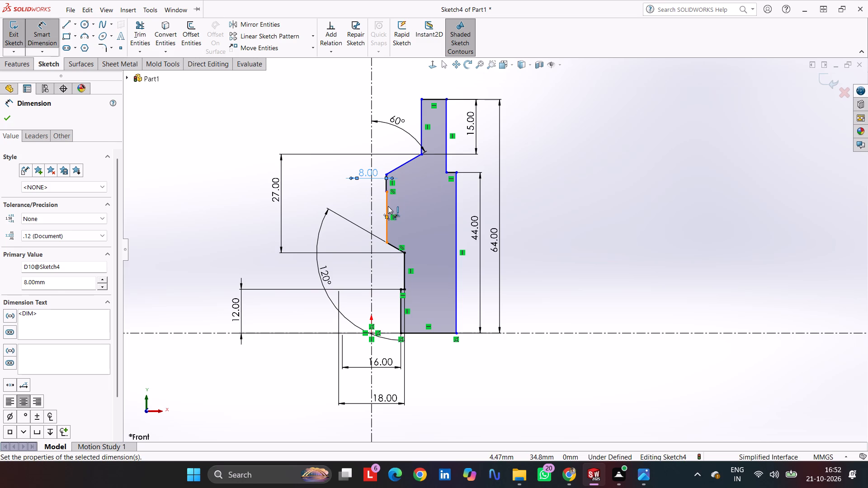
Add a 10 mm diameter dimension about the axis to the inner vertical edge between the short middle slant and lower slant.
click(388, 206)
click(379, 224)
text(10)
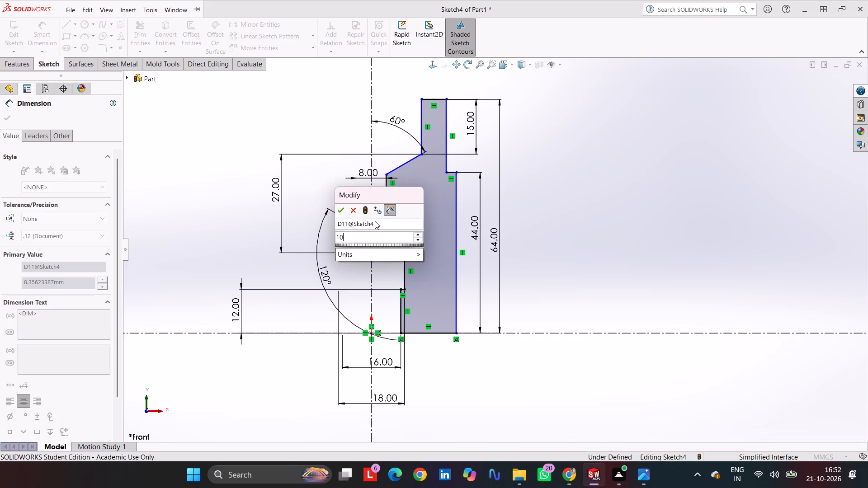
key(Return)
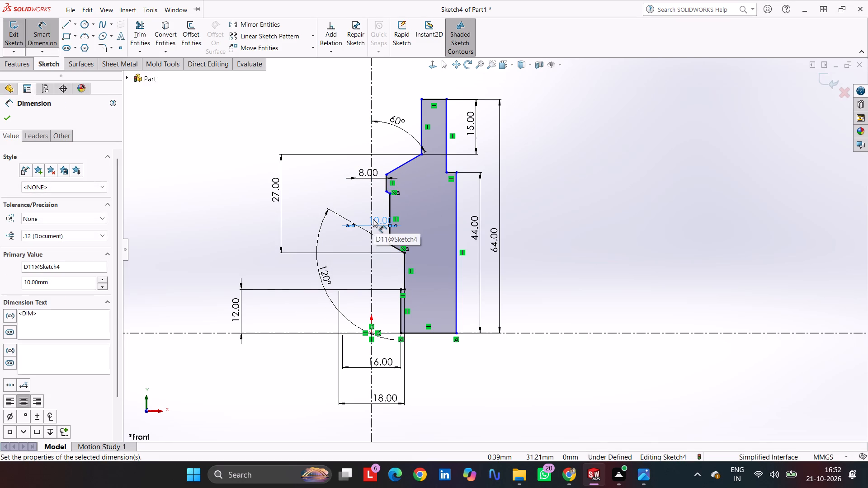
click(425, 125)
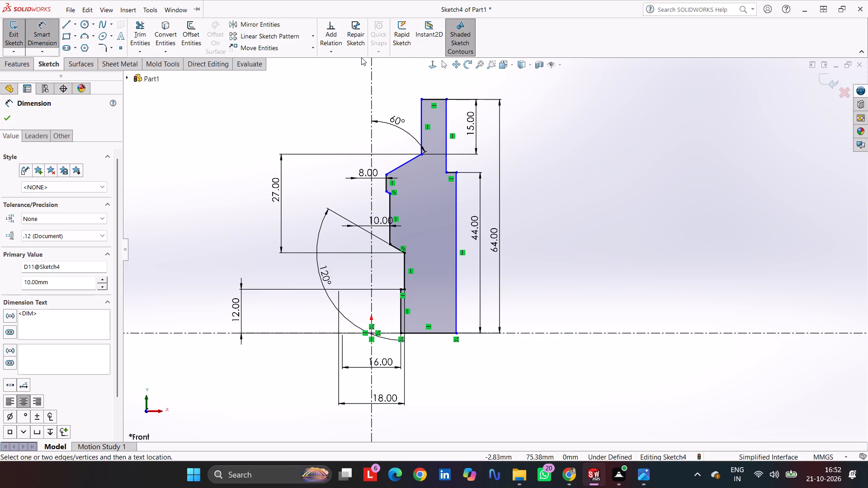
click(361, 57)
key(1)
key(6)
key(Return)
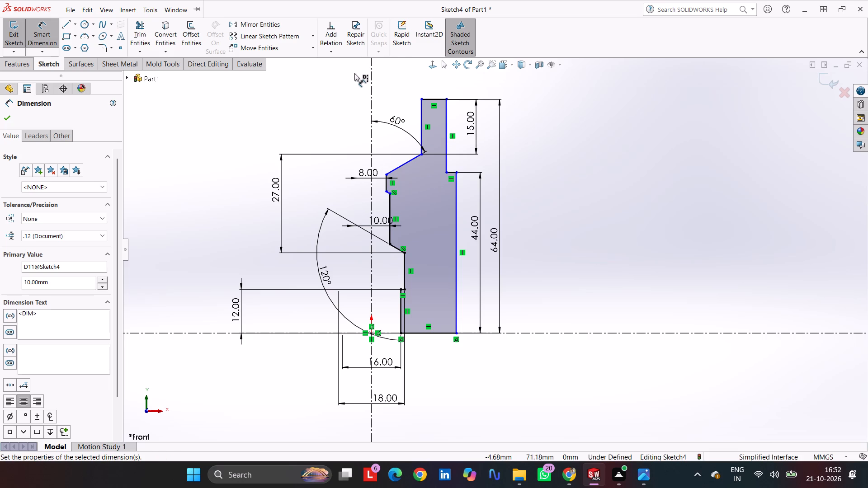
Add a 16 mm diameter dimension about the axis to the uppermost inner vertical edge.
click(423, 112)
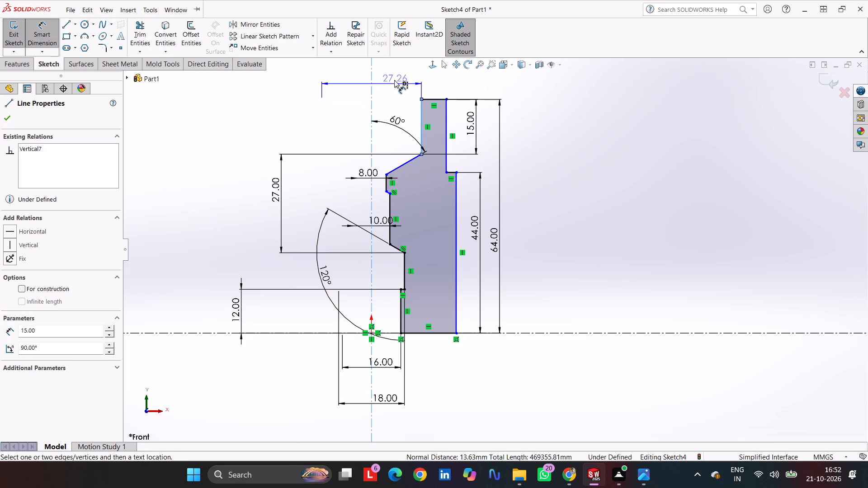
click(394, 79)
text(16)
key(Return)
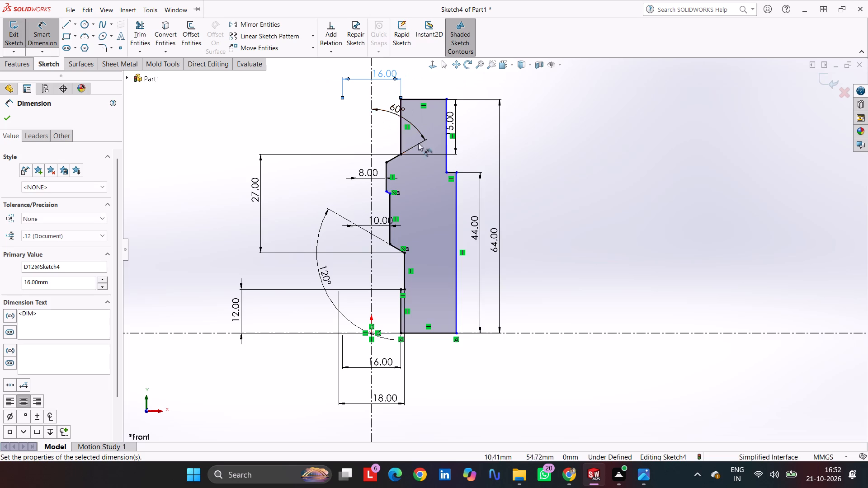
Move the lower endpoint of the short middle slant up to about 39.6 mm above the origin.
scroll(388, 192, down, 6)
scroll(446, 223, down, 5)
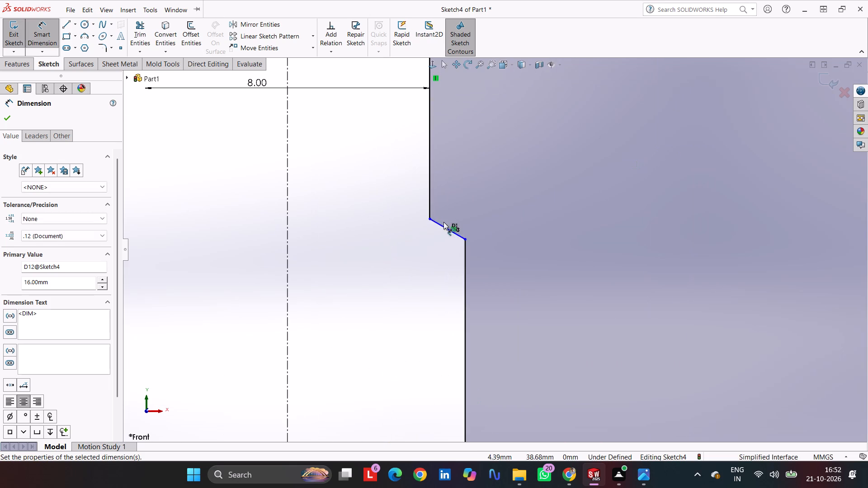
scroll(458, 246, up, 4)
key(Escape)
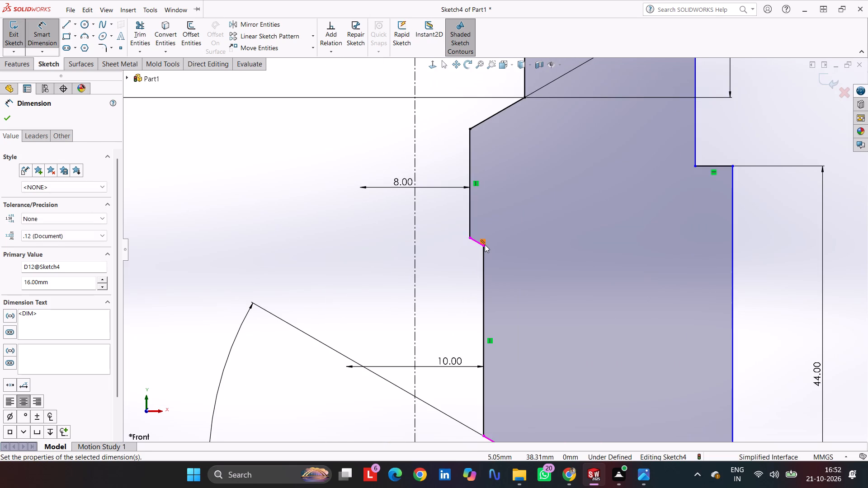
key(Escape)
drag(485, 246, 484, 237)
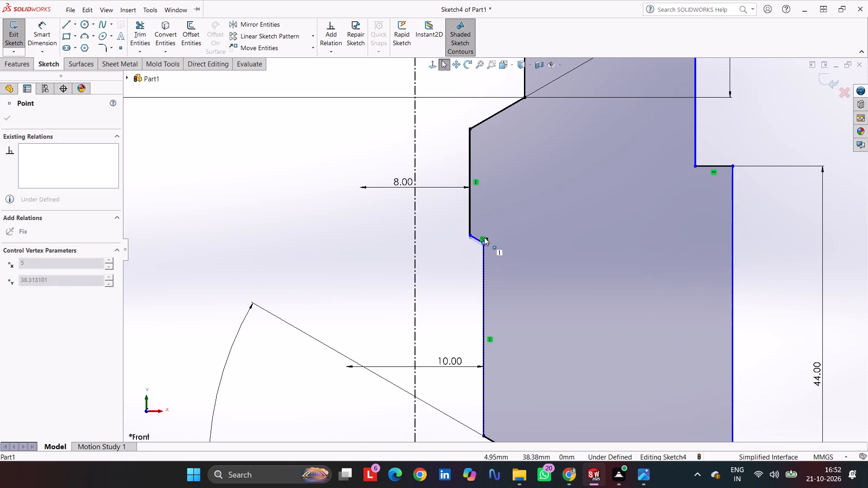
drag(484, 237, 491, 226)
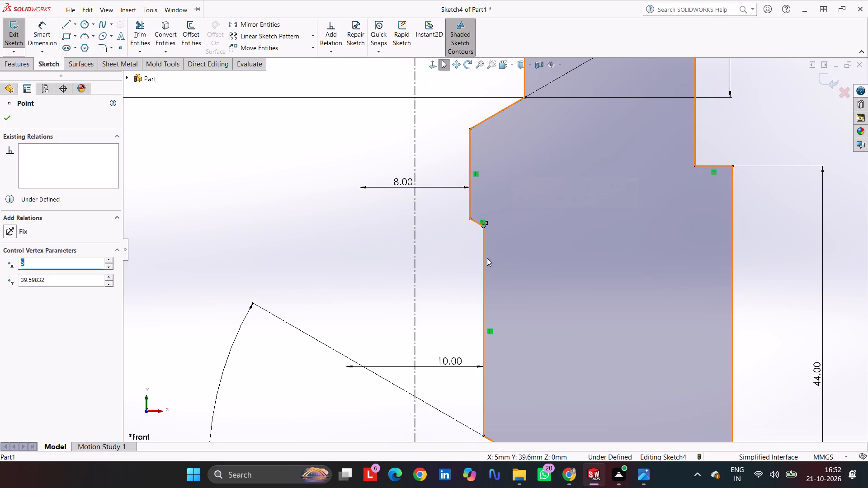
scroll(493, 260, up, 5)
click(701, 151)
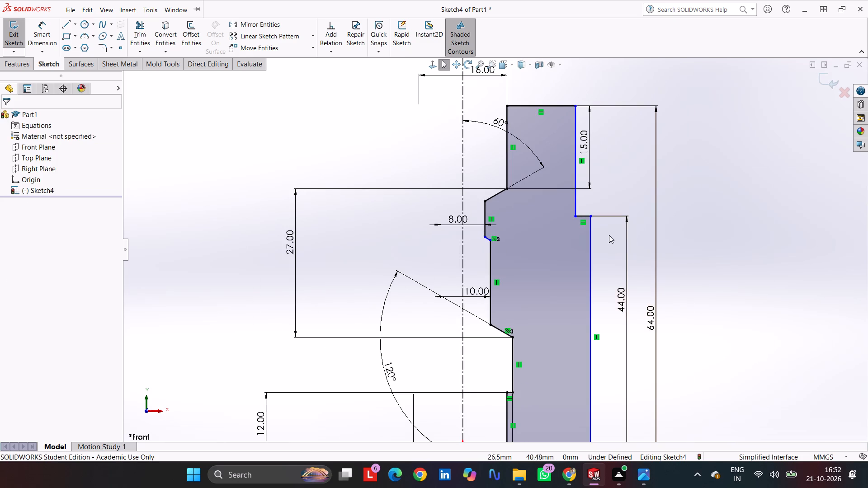
Add a 28 mm diameter dimension about the vertical axis to the lower outer vertical edge.
scroll(619, 217, down, 2)
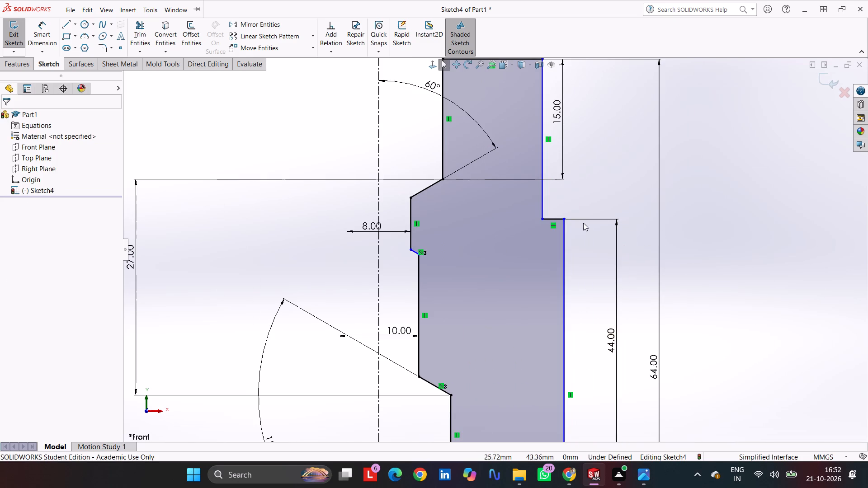
scroll(606, 278, down, 3)
scroll(561, 300, up, 9)
scroll(486, 297, down, 2)
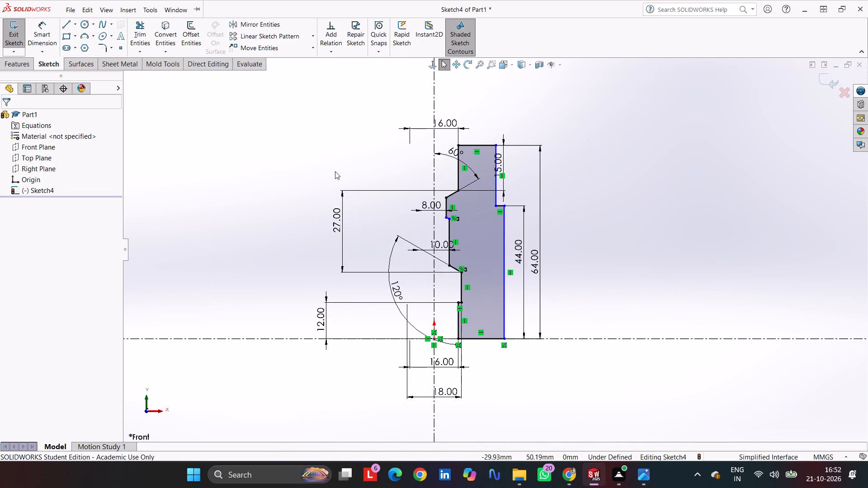
click(45, 23)
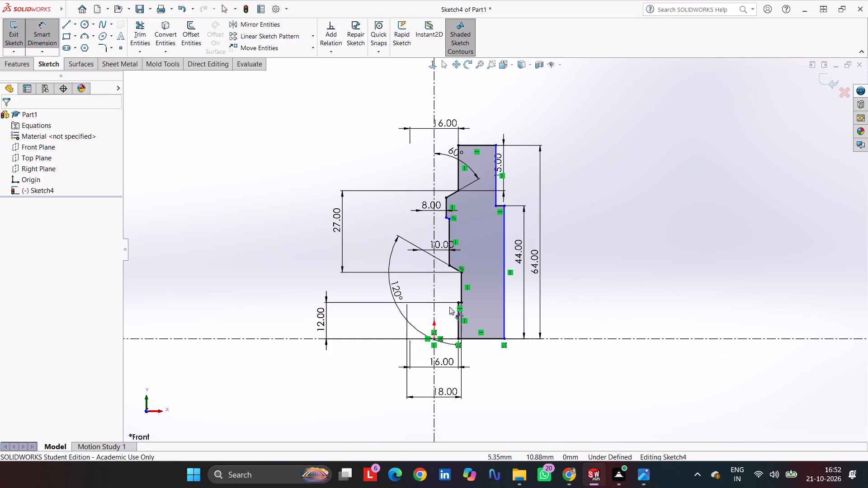
click(434, 308)
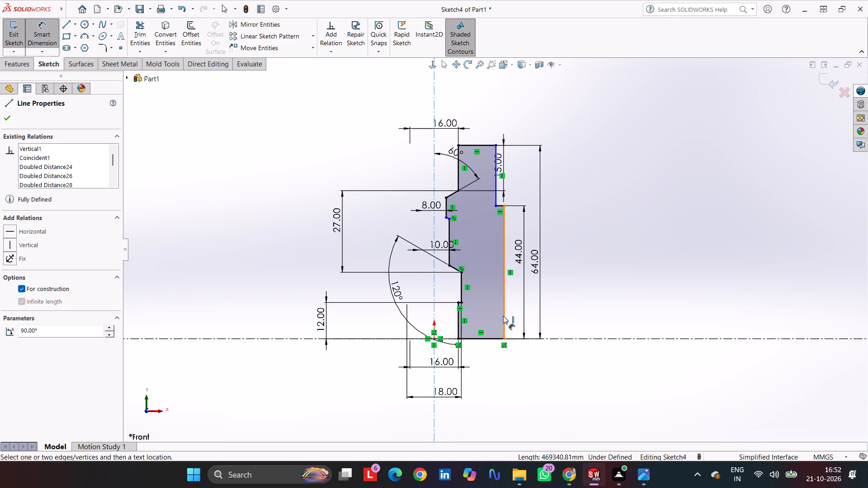
click(503, 316)
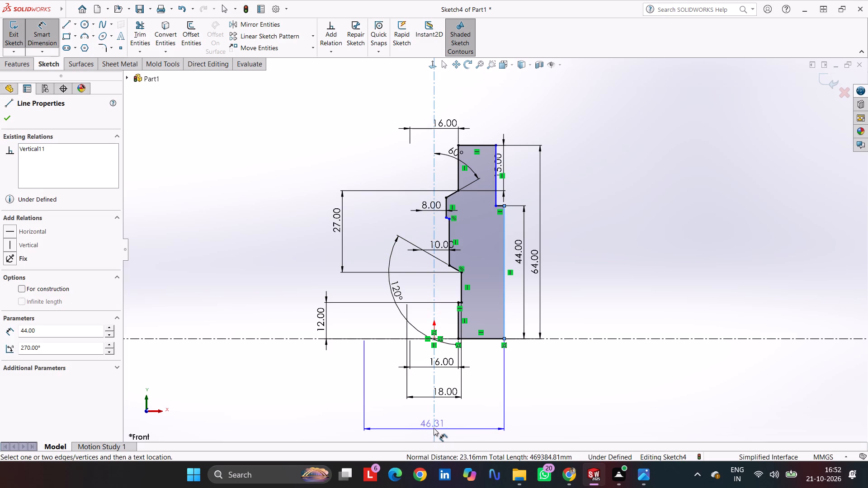
click(434, 428)
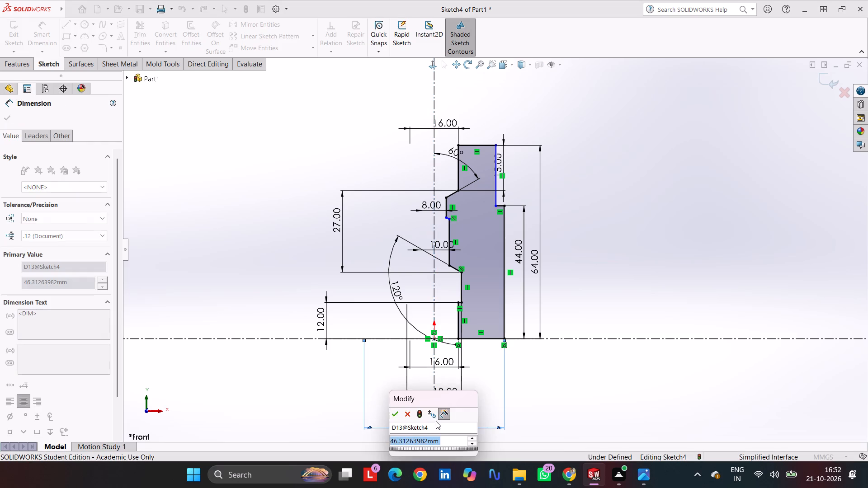
key(2)
key(8)
key(Return)
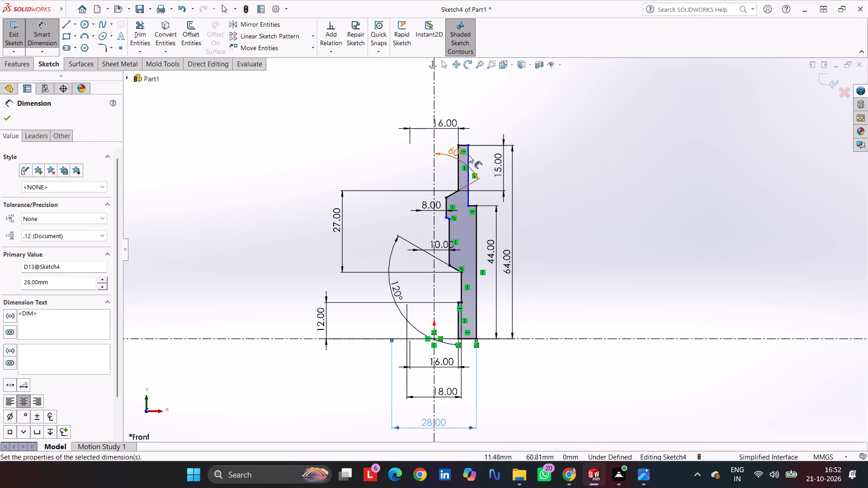
Add a 24 mm diameter dimension about the vertical axis to the upper outer vertical edge.
click(468, 155)
click(469, 158)
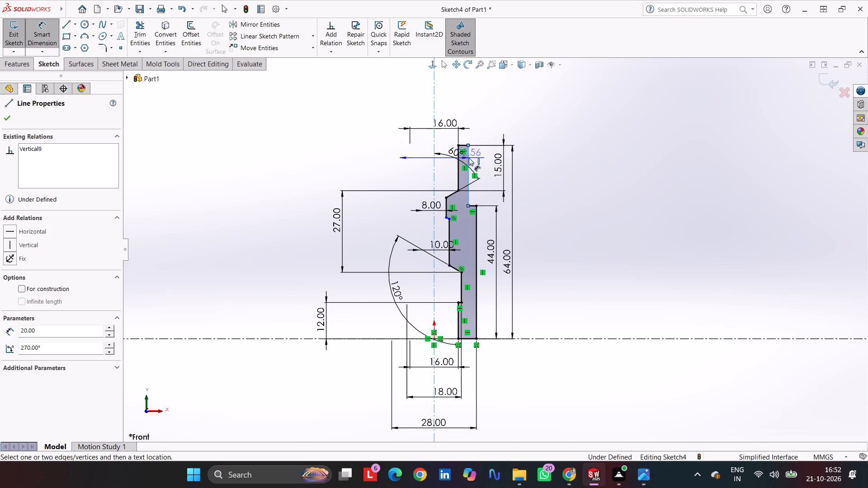
click(442, 102)
key(2)
key(4)
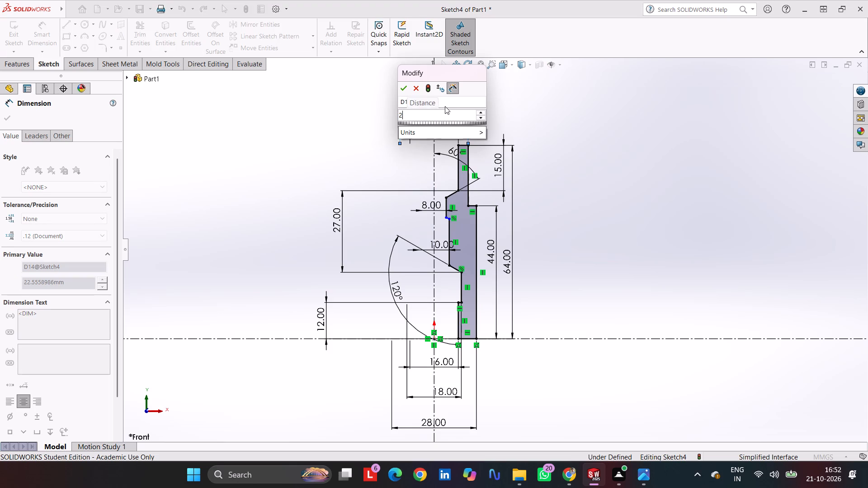
key(Return)
Move the short middle slant down so its lower endpoint lies about 32.1 mm above the origin.
scroll(470, 214, down, 3)
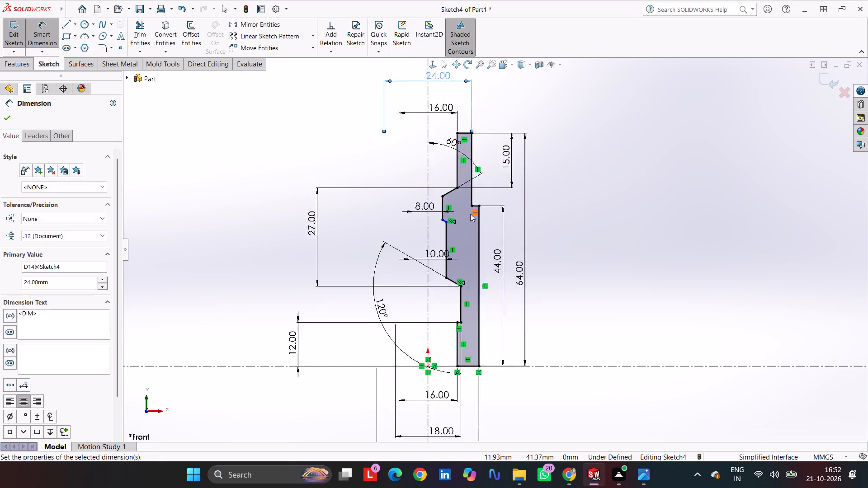
scroll(470, 214, down, 1)
scroll(490, 206, up, 6)
scroll(489, 218, down, 6)
scroll(495, 314, up, 3)
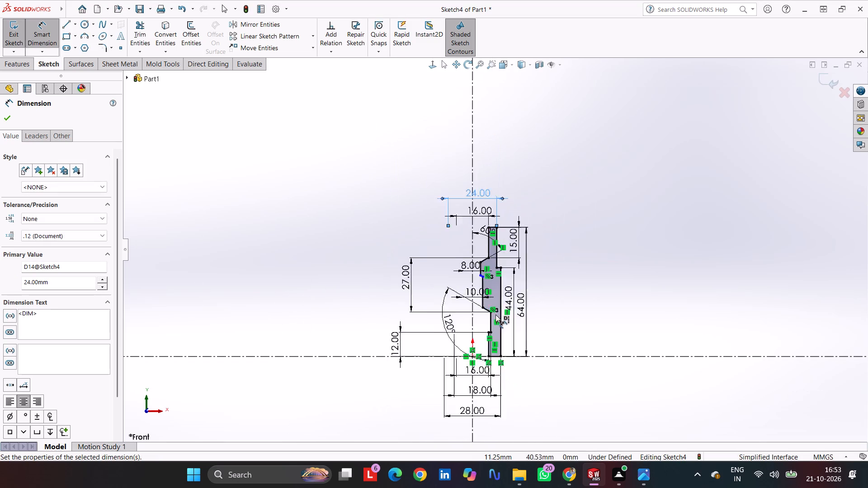
scroll(495, 314, up, 2)
scroll(494, 311, down, 7)
key(Escape)
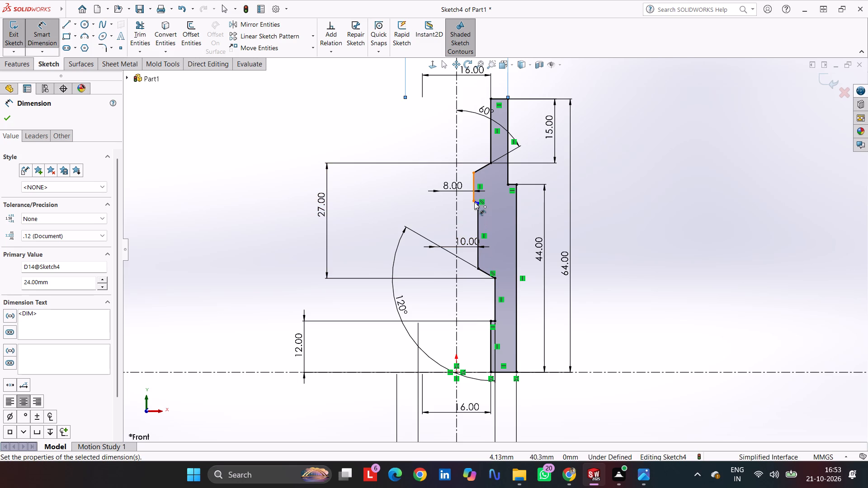
drag(474, 200, 467, 245)
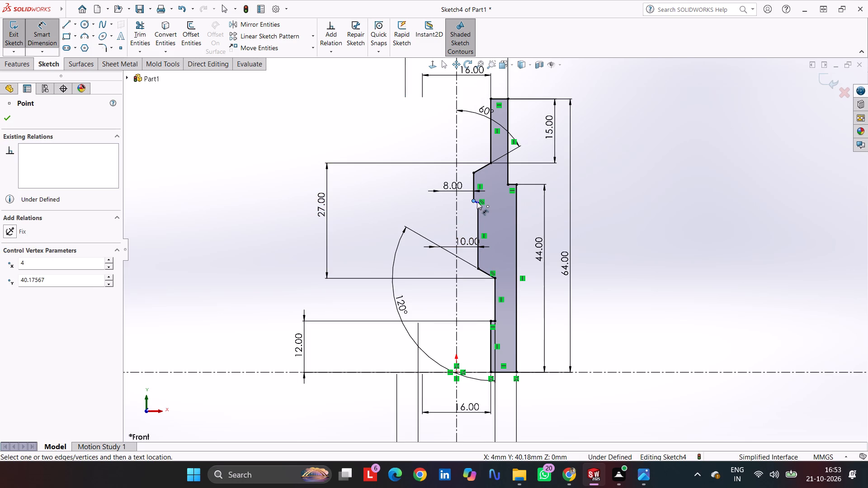
drag(479, 202, 478, 219)
scroll(474, 210, down, 7)
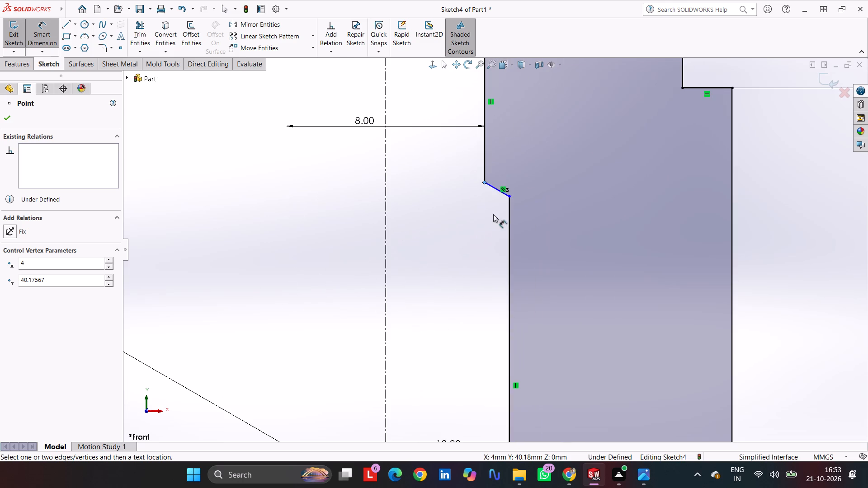
click(40, 33)
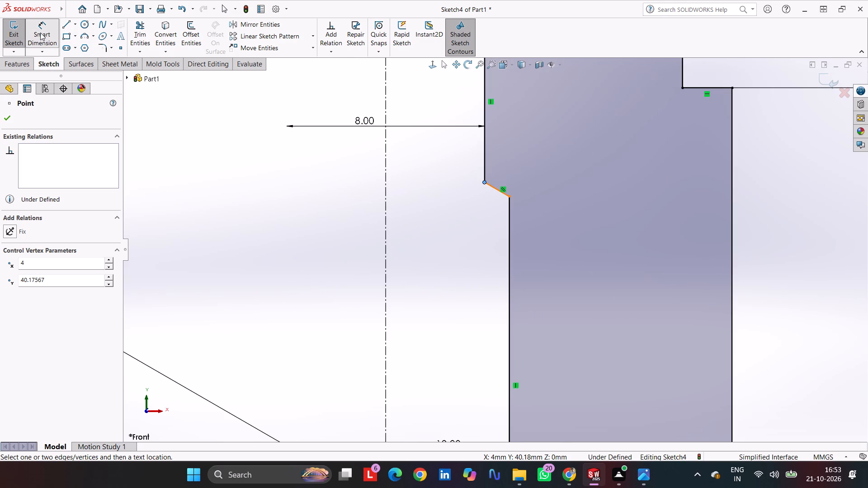
drag(508, 197, 506, 260)
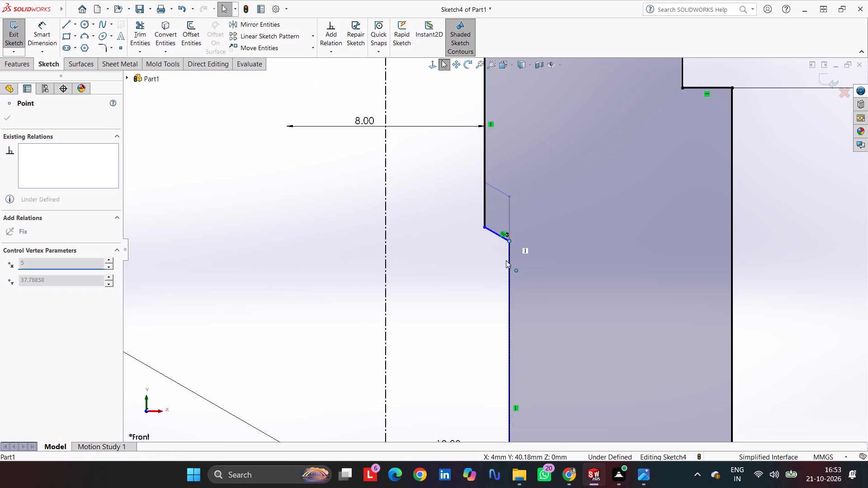
drag(506, 260, 495, 381)
scroll(492, 367, up, 6)
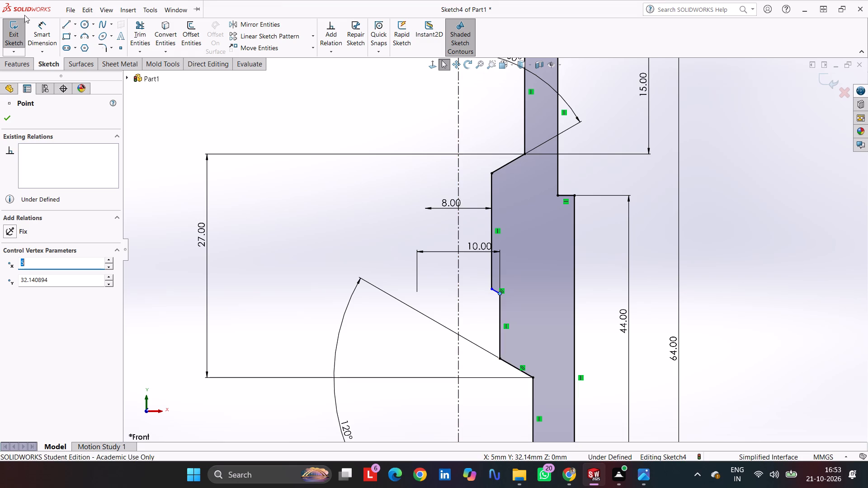
Add a 32 mm vertical dimension from the origin to the lower endpoint of the short middle slant.
click(37, 33)
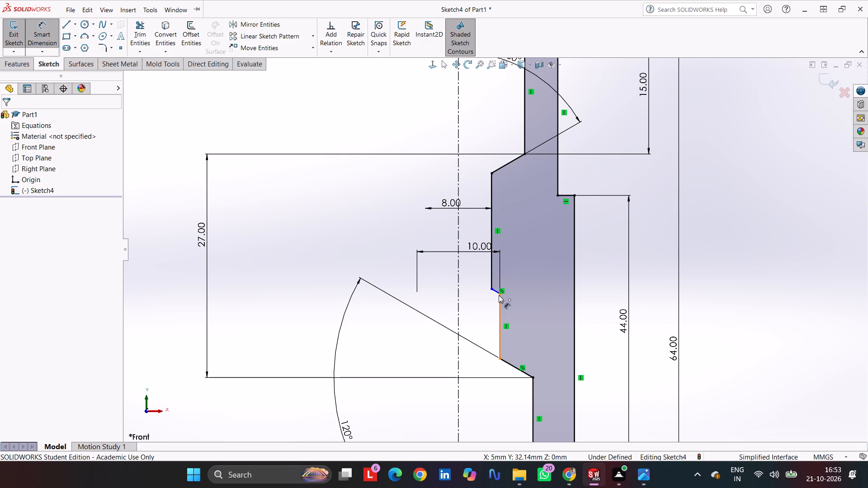
click(500, 294)
scroll(488, 334, up, 7)
click(488, 319)
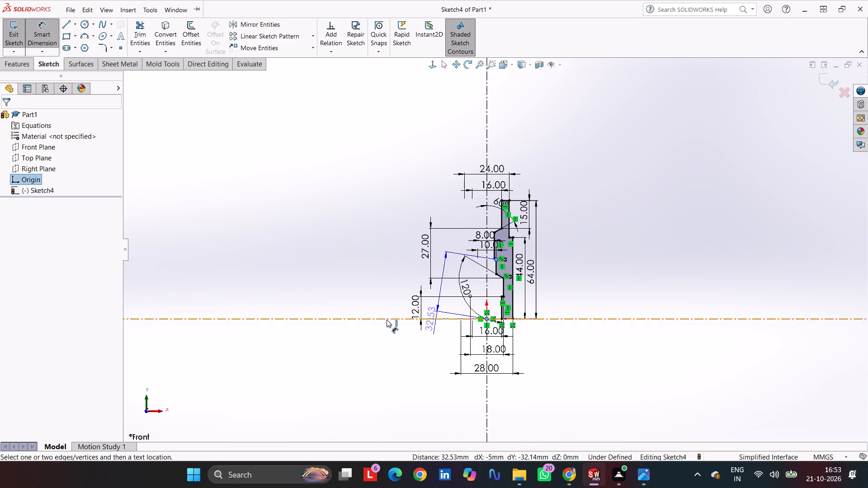
click(342, 296)
text(32)
key(Return)
click(569, 258)
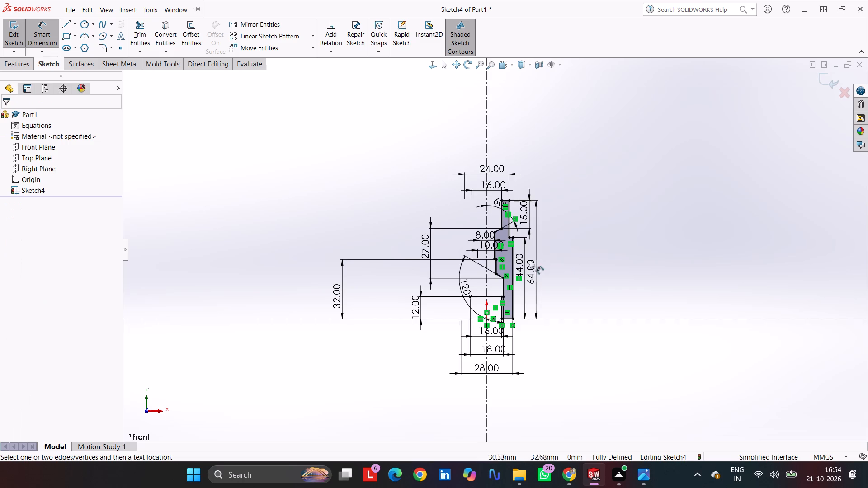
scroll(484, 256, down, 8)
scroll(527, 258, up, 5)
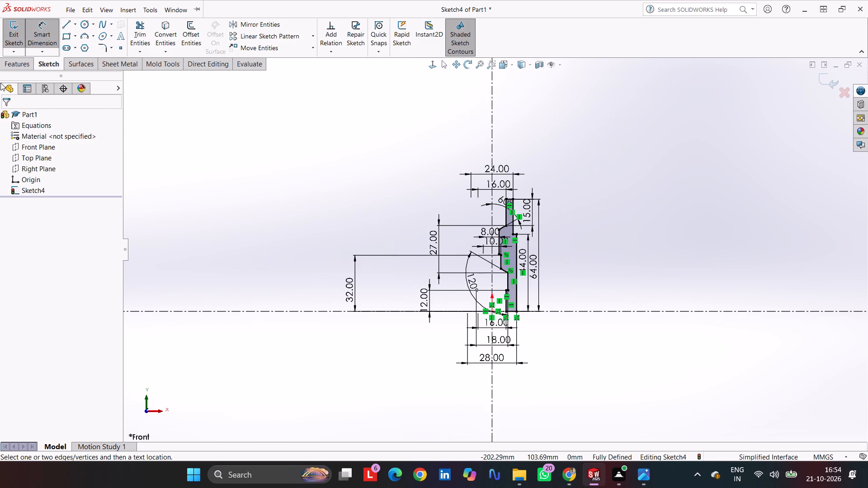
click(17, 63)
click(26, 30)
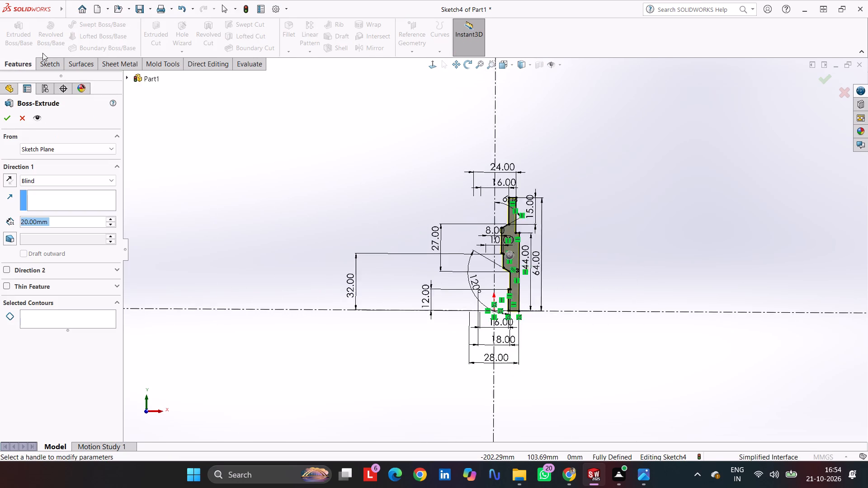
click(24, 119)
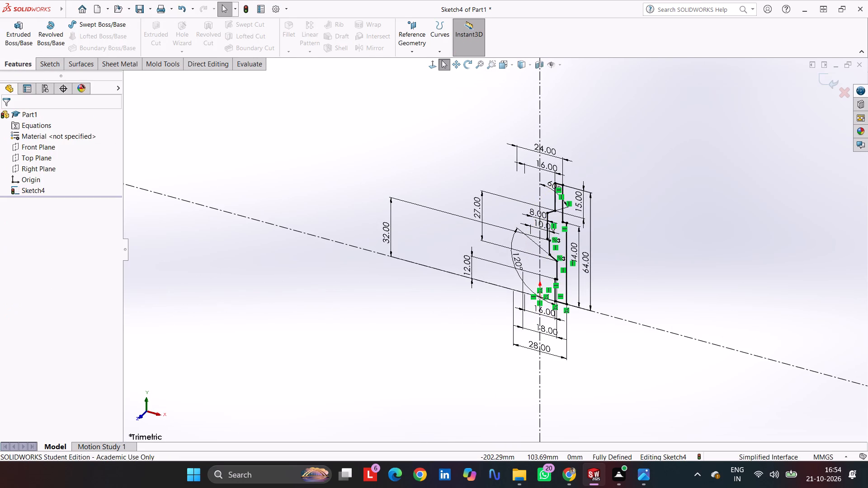
Revolve the closed half-profile 360 degrees about the vertical construction axis.
click(47, 26)
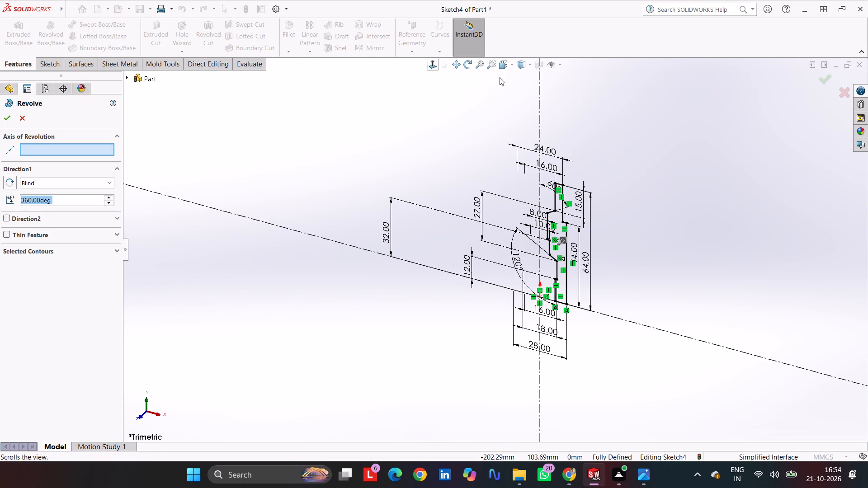
click(538, 106)
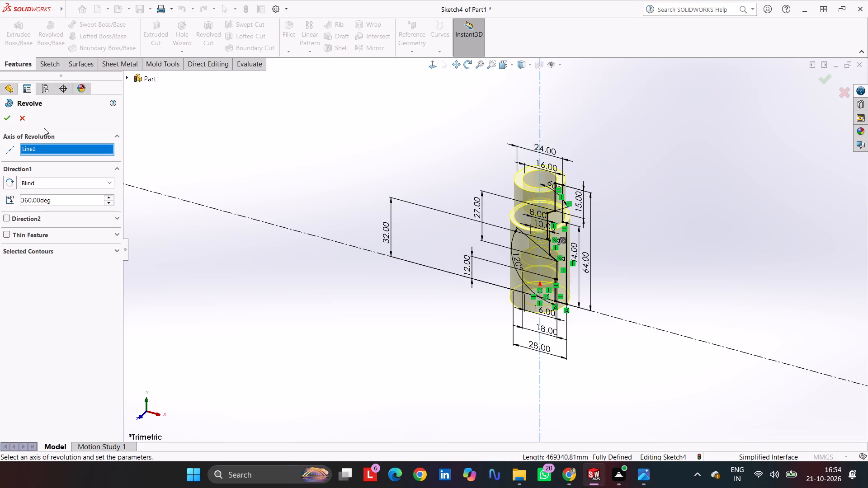
click(10, 118)
click(393, 130)
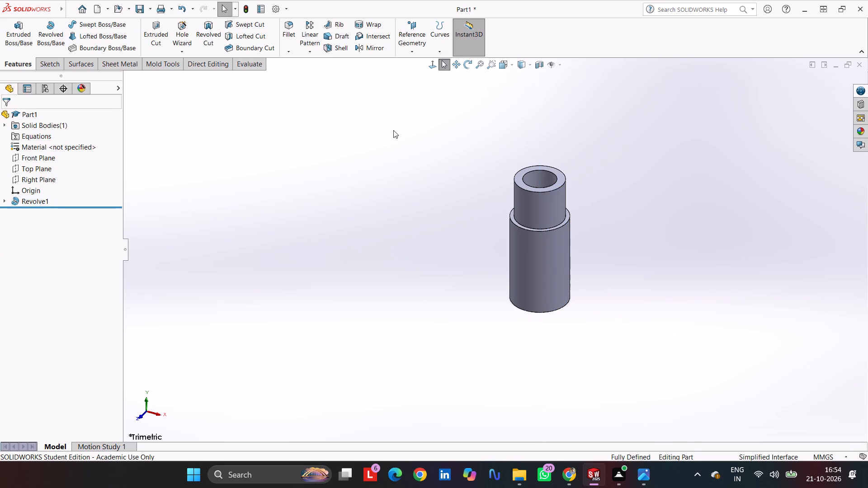
Examine the revolved part's stepped bore using a temporary section view cut on the Front Plane.
middle_drag(445, 161, 547, 261)
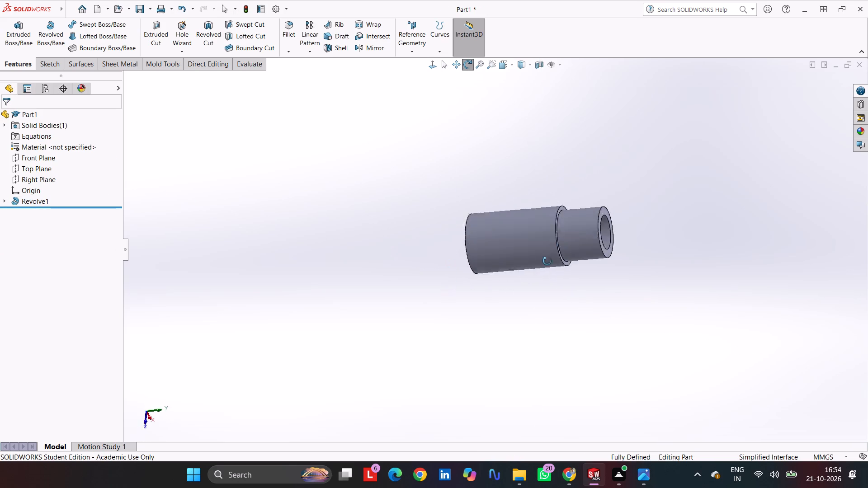
middle_drag(547, 261, 629, 336)
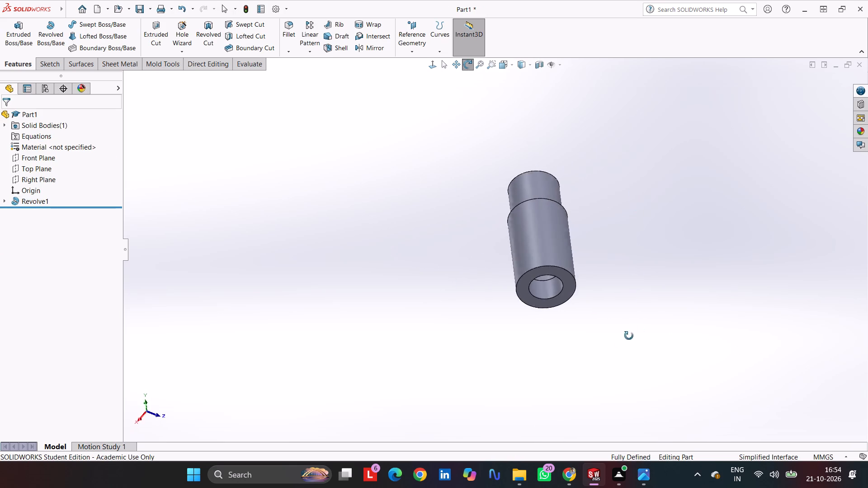
middle_drag(629, 336, 622, 359)
right_click(622, 359)
click(536, 66)
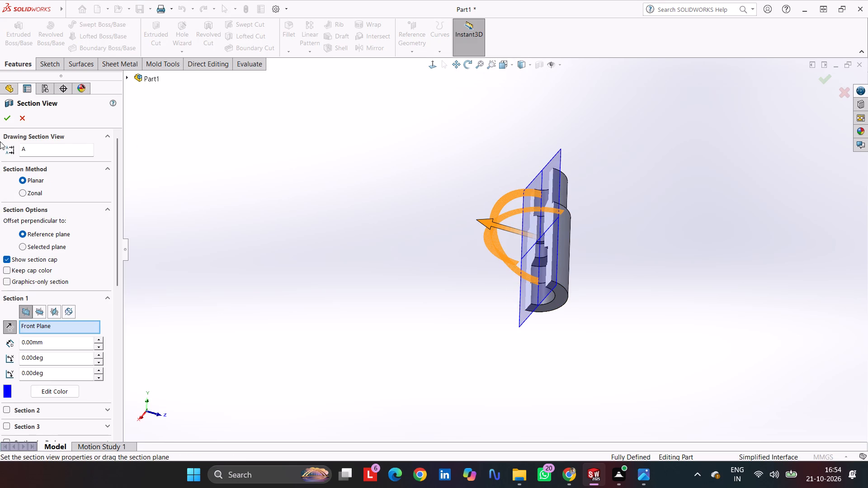
click(7, 120)
middle_drag(375, 167, 482, 174)
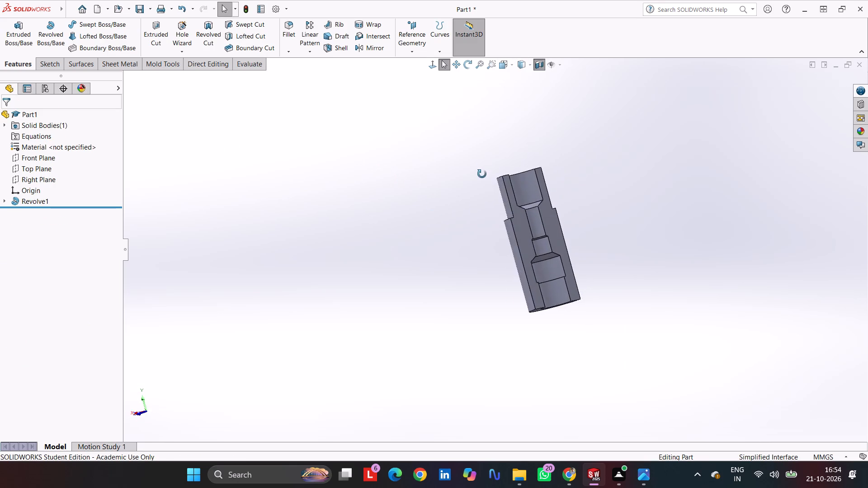
middle_drag(482, 174, 452, 210)
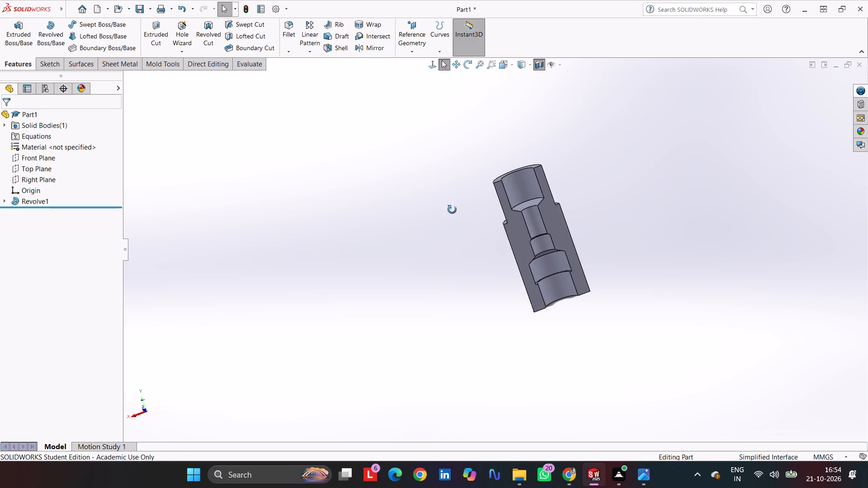
middle_drag(452, 210, 476, 199)
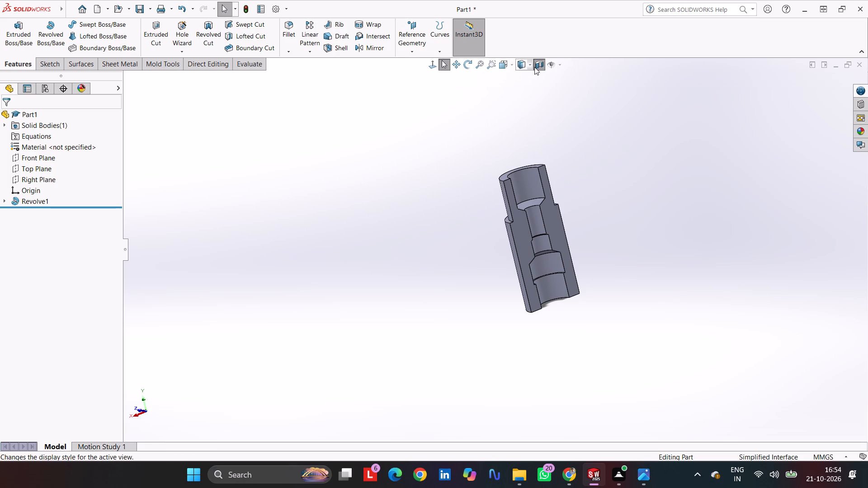
click(535, 66)
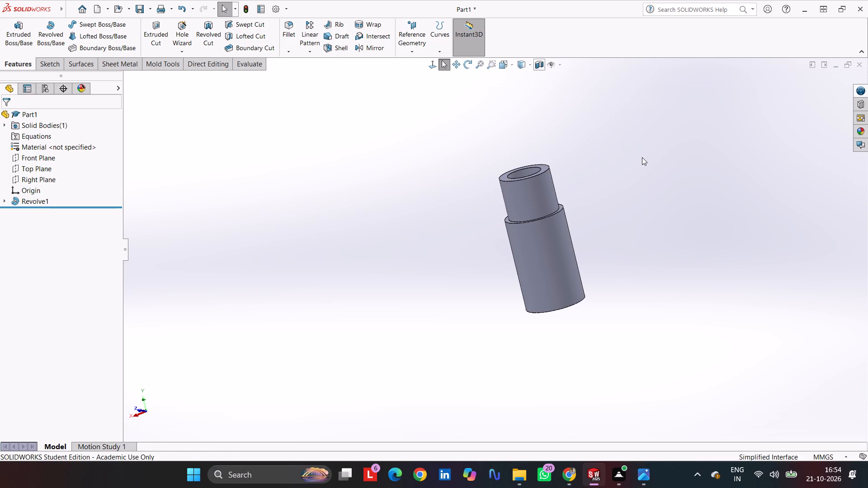
Display the whole revolved part in the isometric view.
key(ctrl+7)
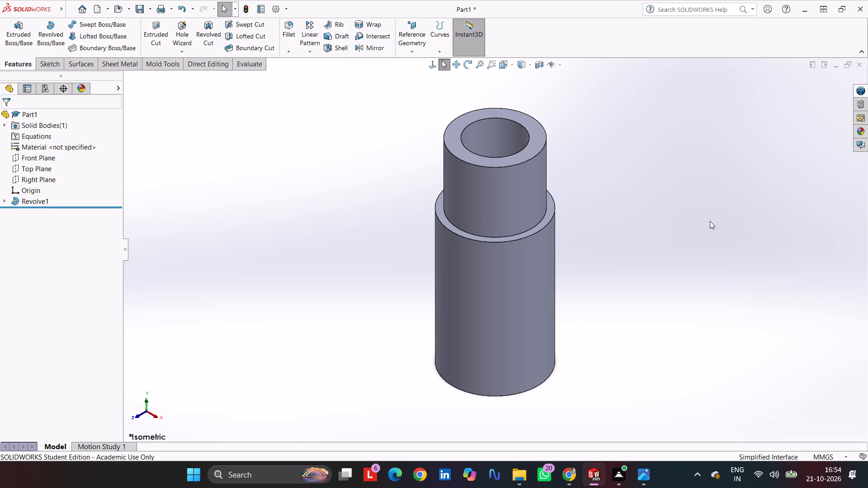
click(742, 208)
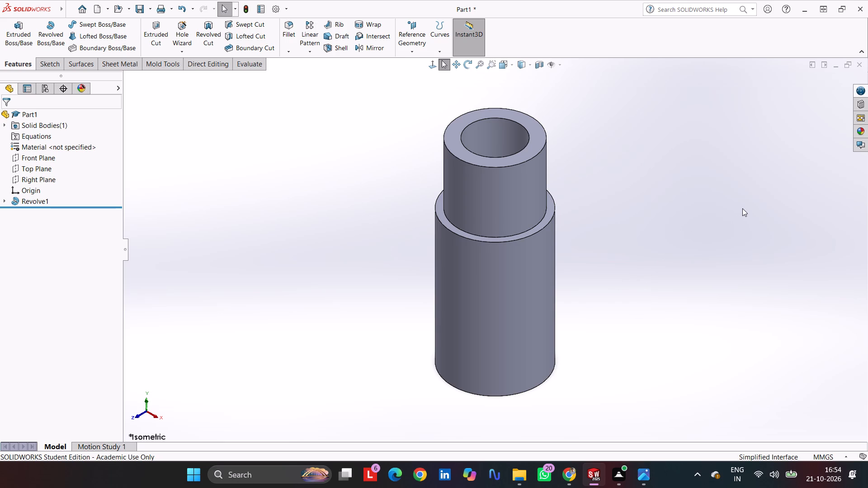
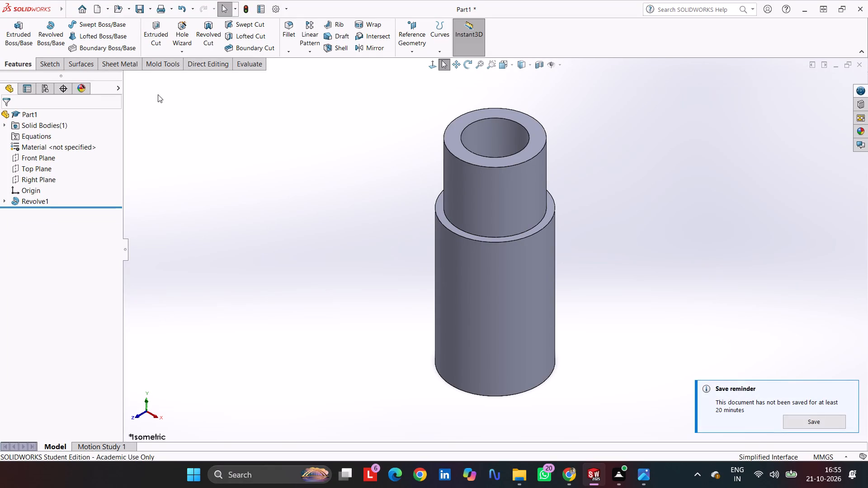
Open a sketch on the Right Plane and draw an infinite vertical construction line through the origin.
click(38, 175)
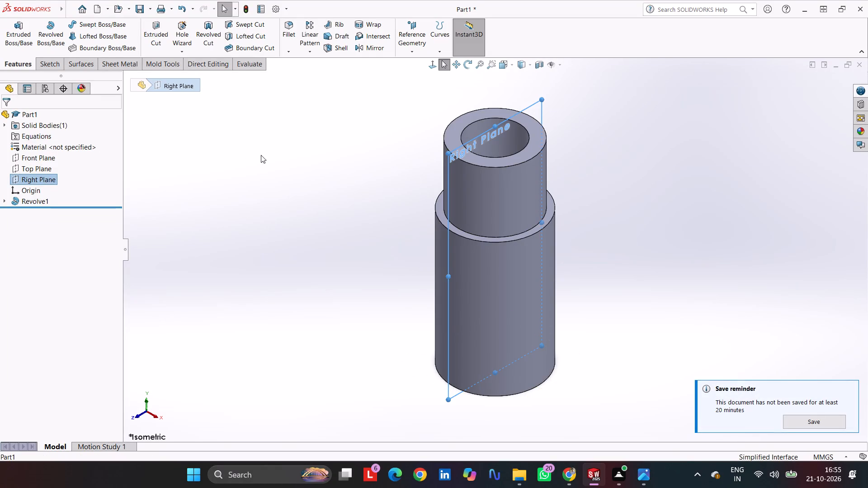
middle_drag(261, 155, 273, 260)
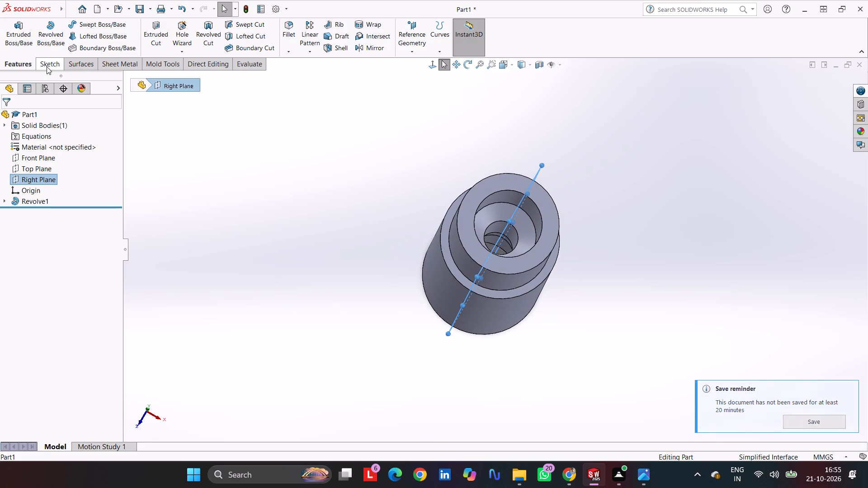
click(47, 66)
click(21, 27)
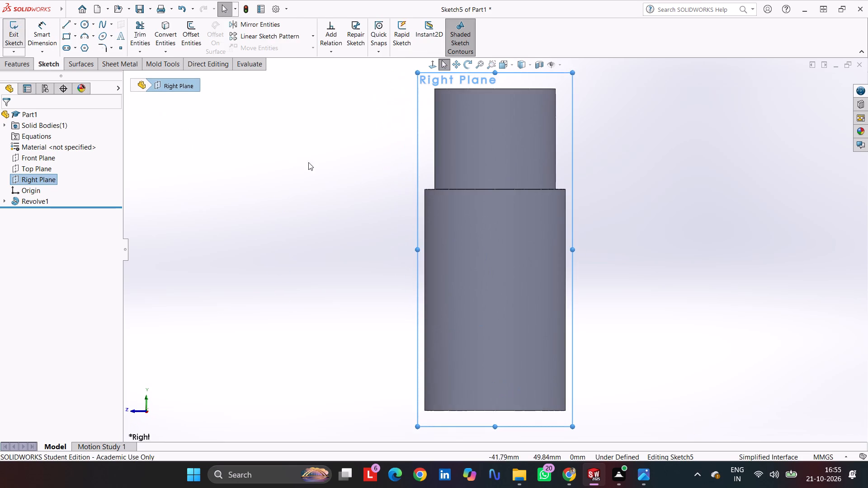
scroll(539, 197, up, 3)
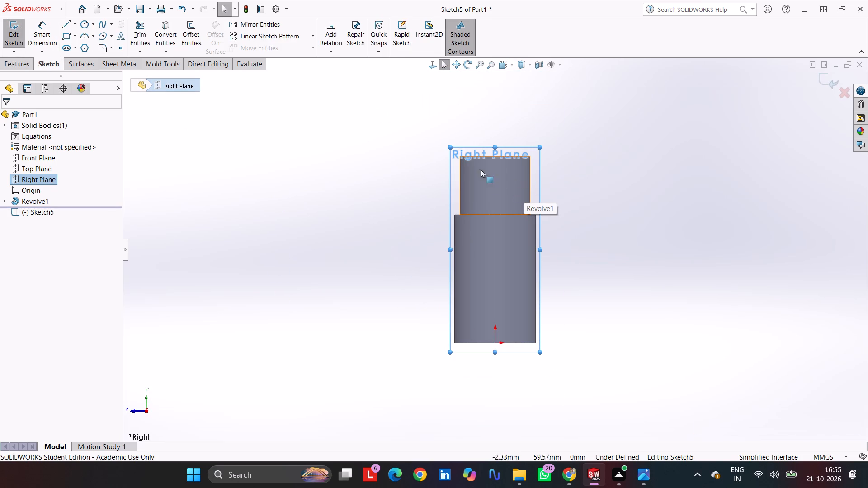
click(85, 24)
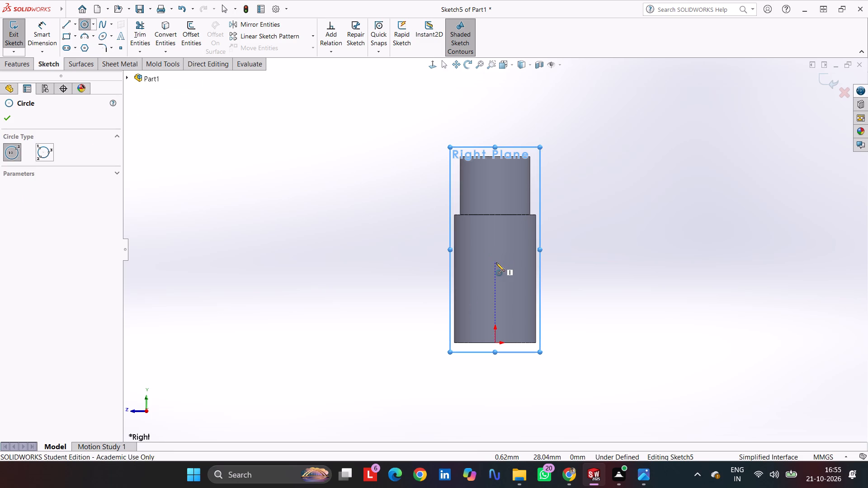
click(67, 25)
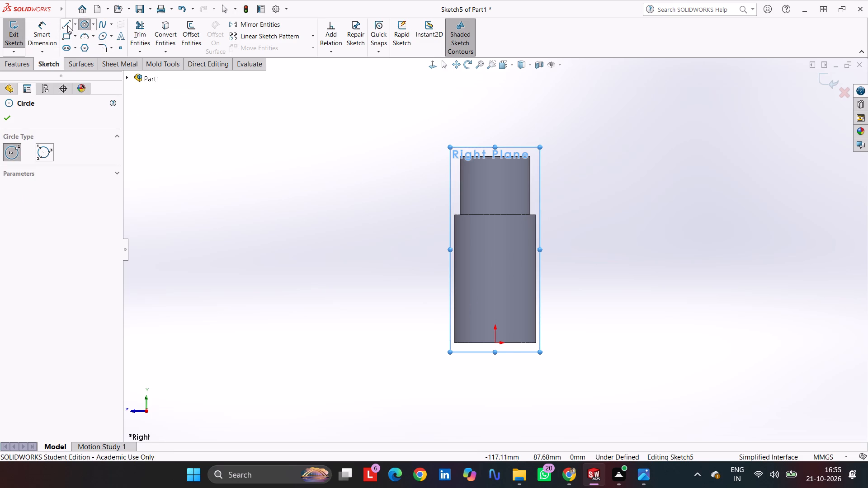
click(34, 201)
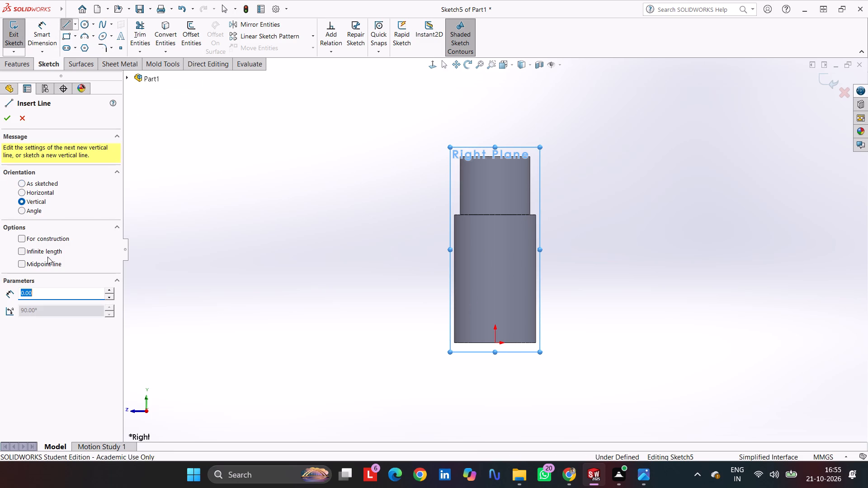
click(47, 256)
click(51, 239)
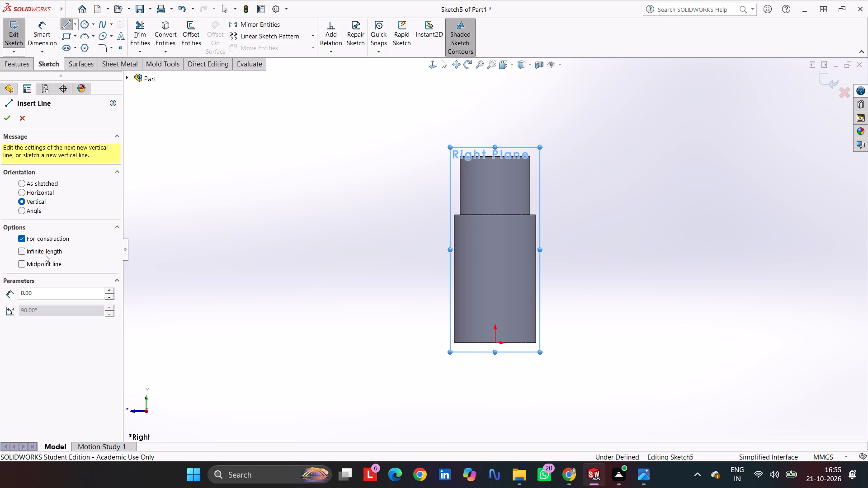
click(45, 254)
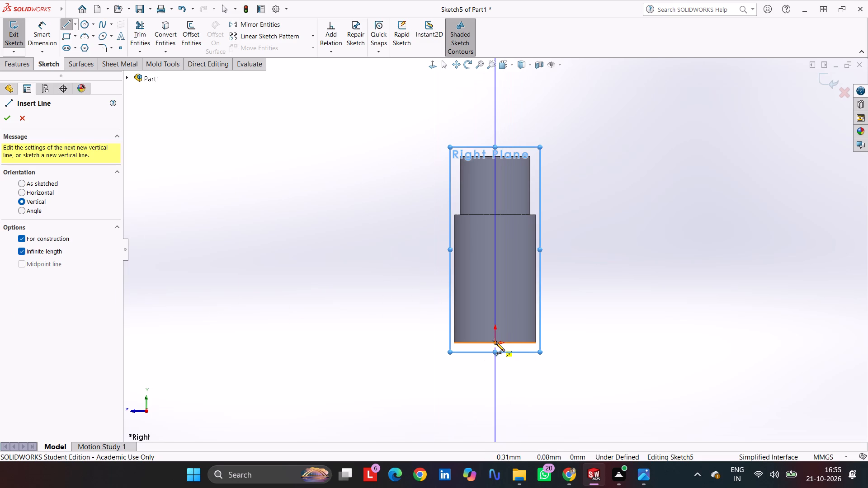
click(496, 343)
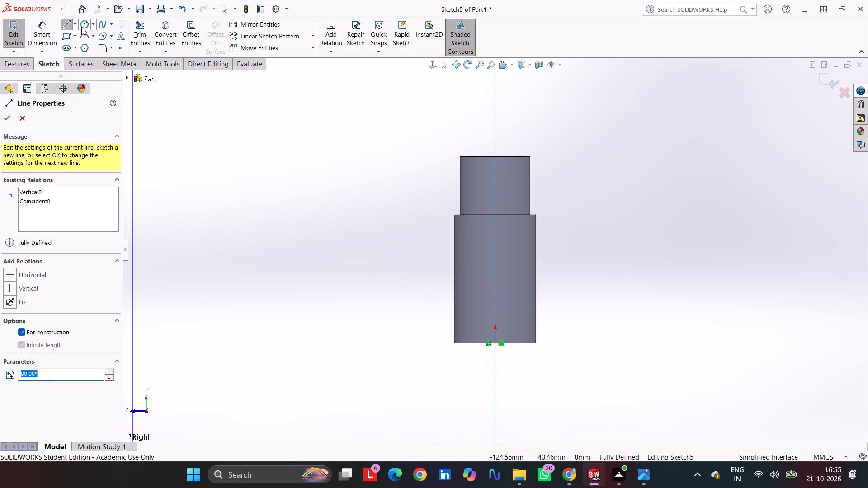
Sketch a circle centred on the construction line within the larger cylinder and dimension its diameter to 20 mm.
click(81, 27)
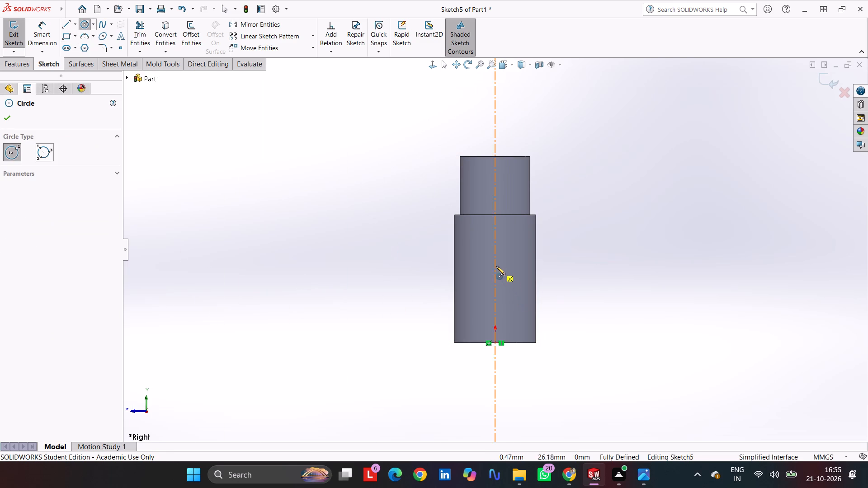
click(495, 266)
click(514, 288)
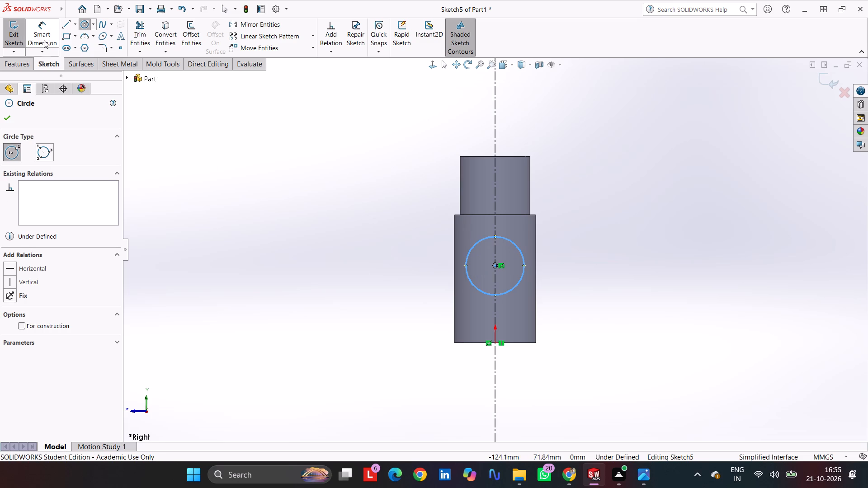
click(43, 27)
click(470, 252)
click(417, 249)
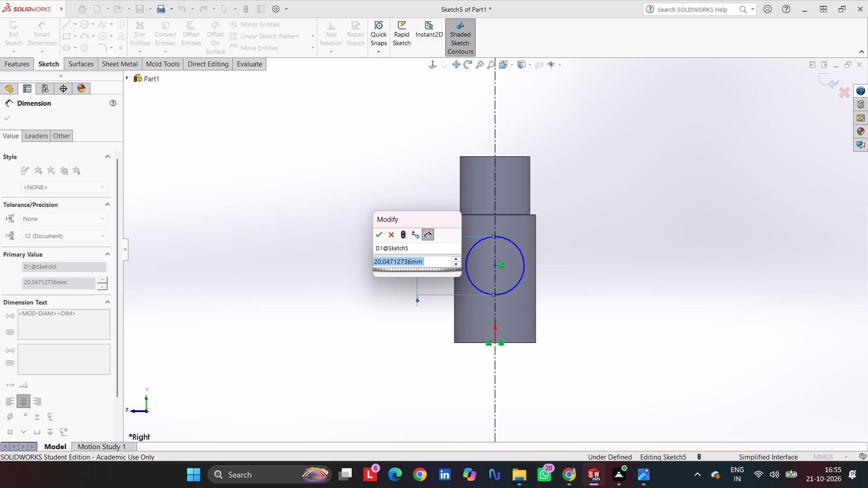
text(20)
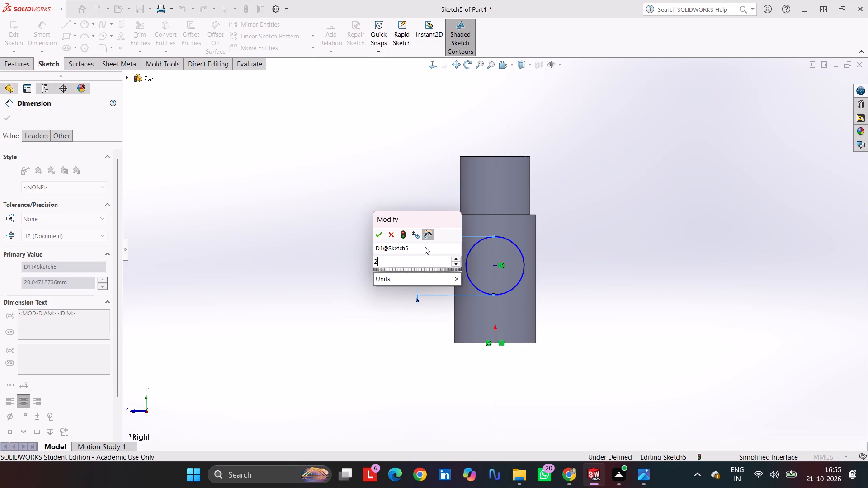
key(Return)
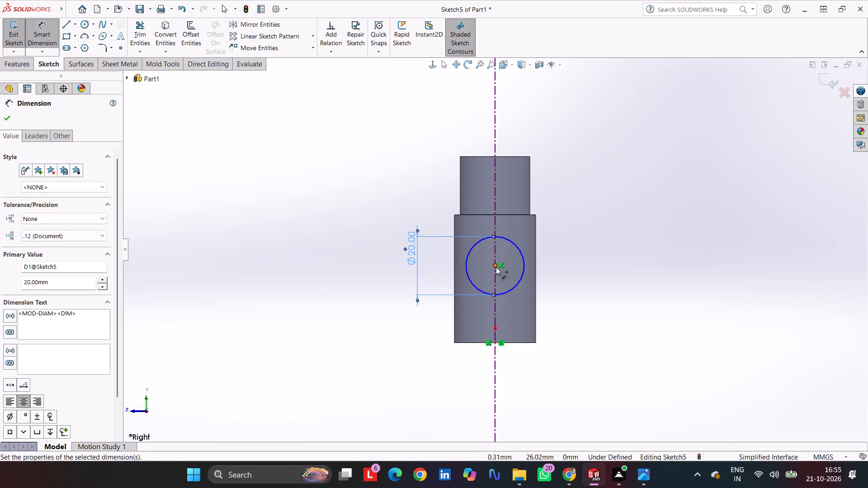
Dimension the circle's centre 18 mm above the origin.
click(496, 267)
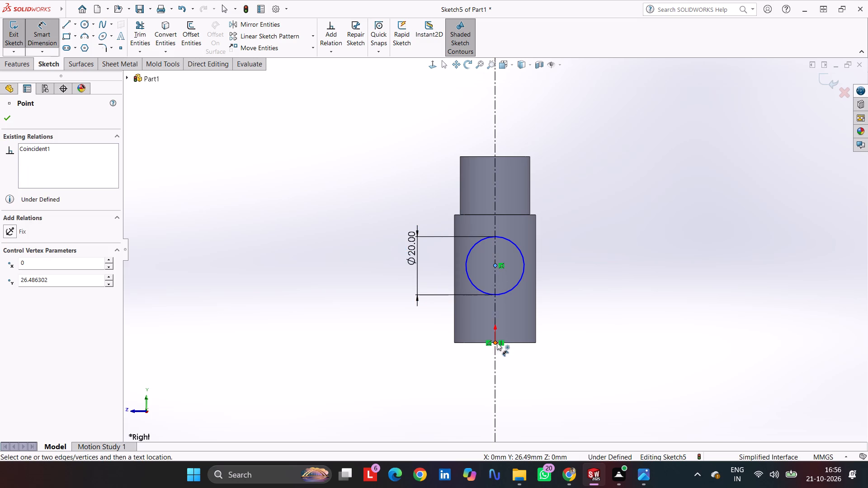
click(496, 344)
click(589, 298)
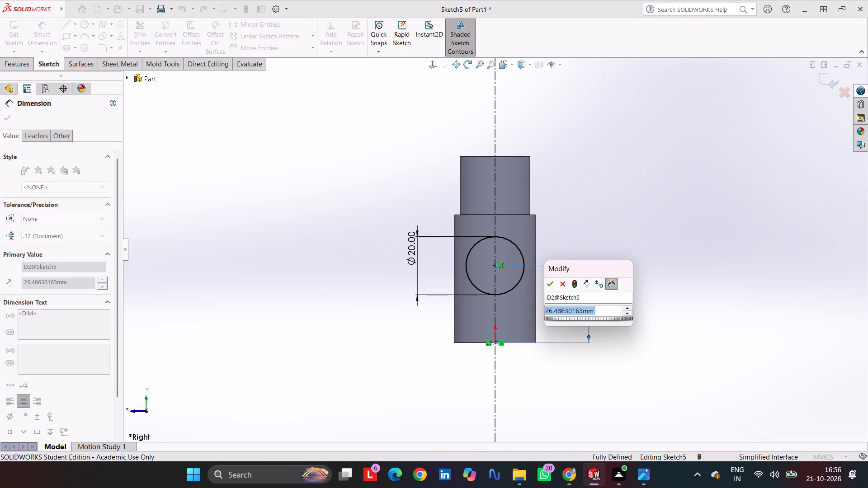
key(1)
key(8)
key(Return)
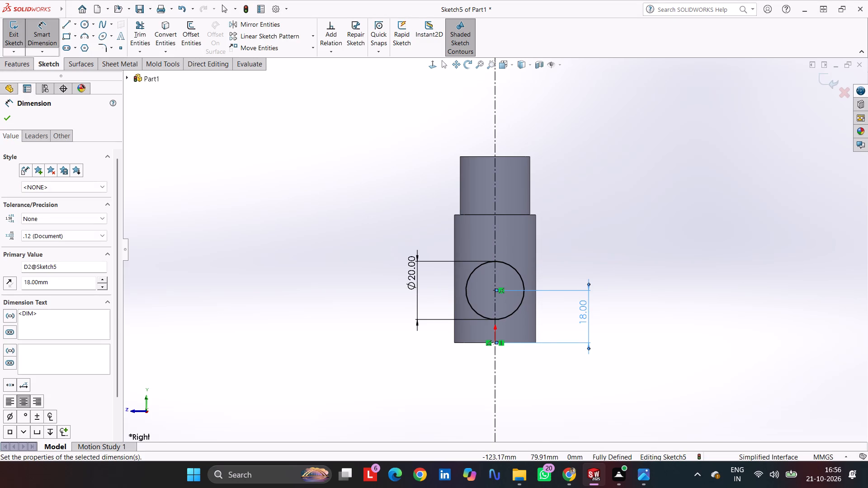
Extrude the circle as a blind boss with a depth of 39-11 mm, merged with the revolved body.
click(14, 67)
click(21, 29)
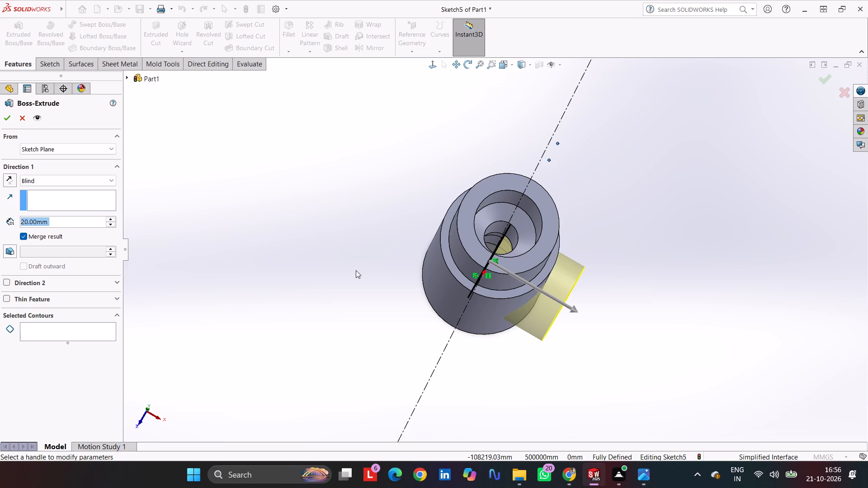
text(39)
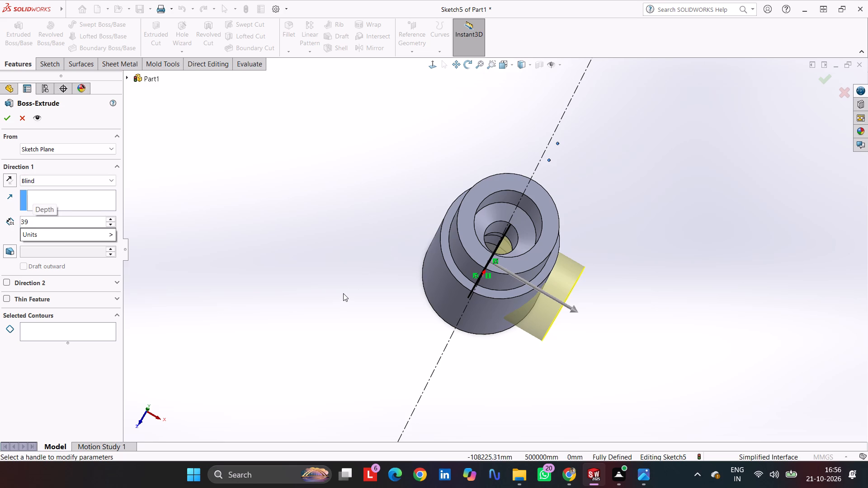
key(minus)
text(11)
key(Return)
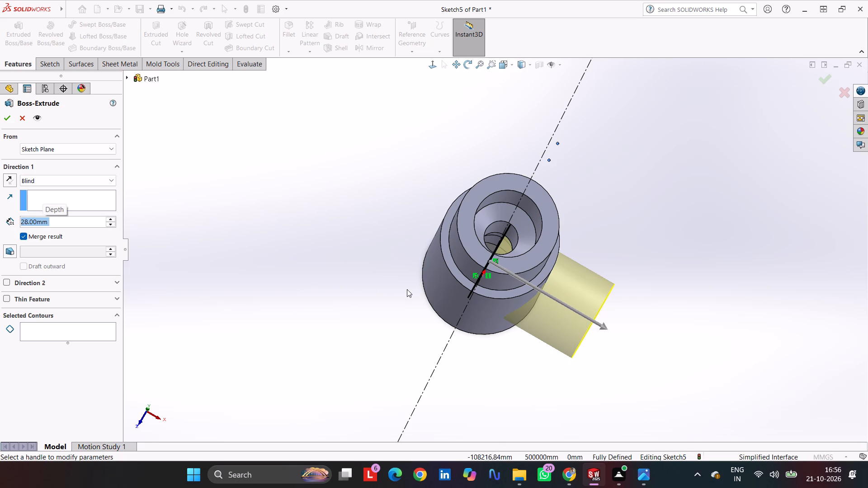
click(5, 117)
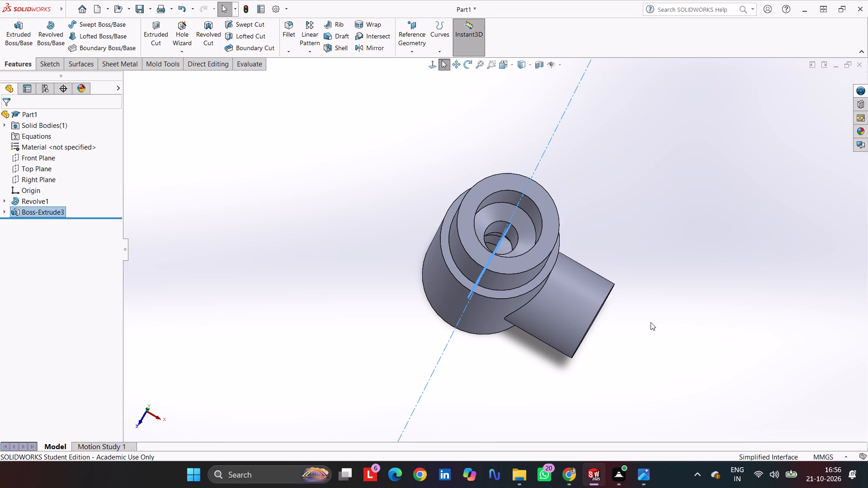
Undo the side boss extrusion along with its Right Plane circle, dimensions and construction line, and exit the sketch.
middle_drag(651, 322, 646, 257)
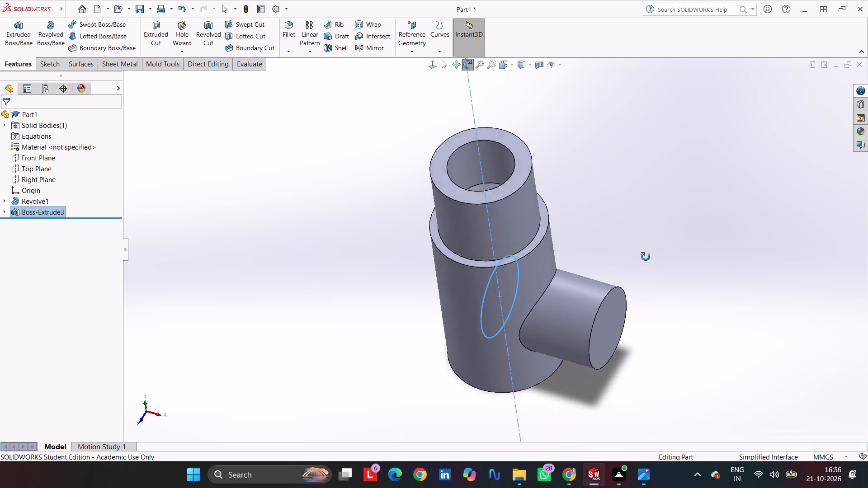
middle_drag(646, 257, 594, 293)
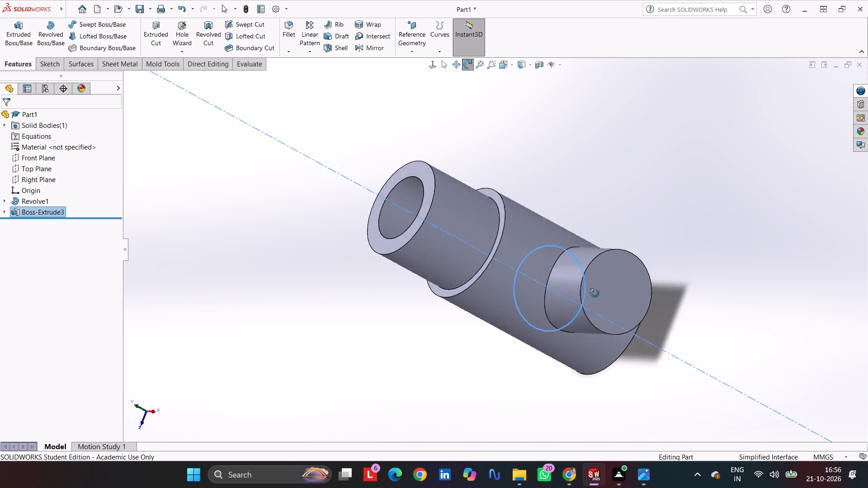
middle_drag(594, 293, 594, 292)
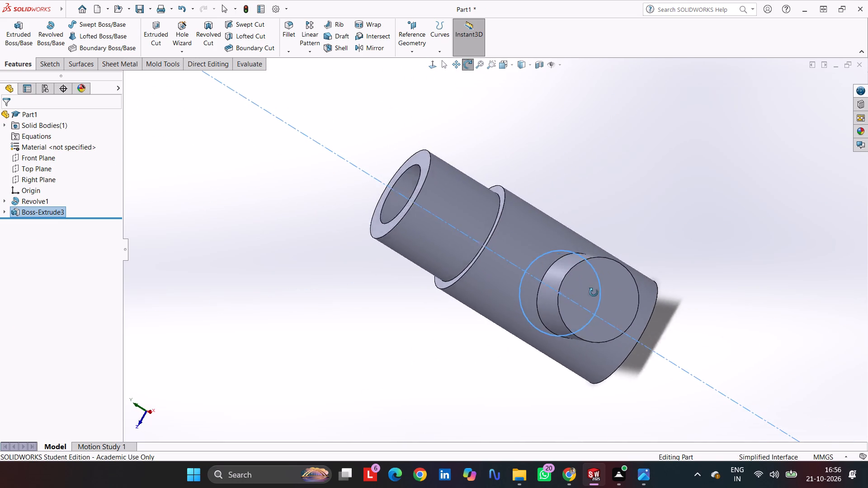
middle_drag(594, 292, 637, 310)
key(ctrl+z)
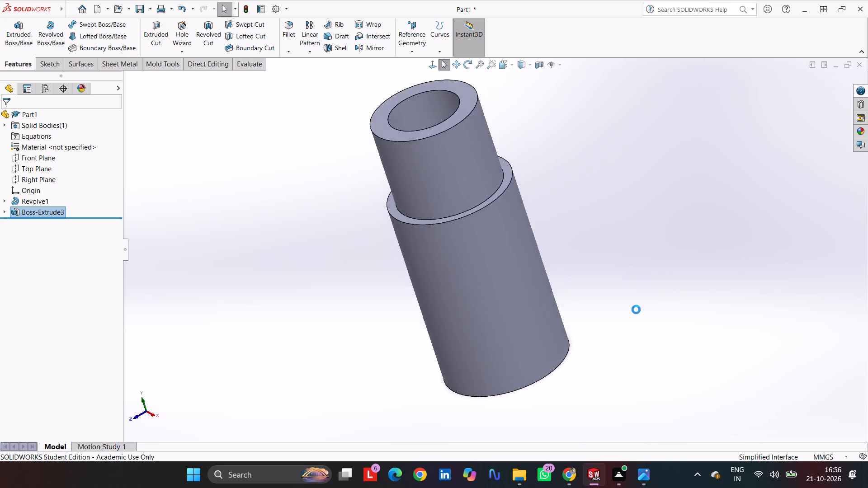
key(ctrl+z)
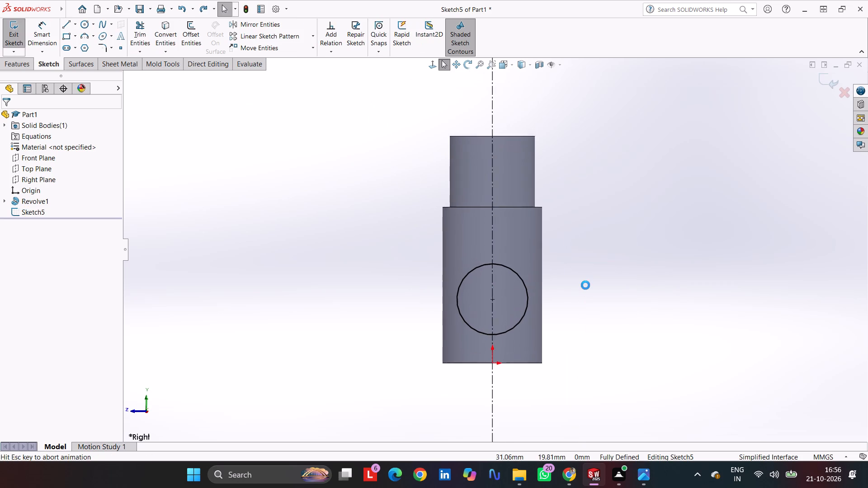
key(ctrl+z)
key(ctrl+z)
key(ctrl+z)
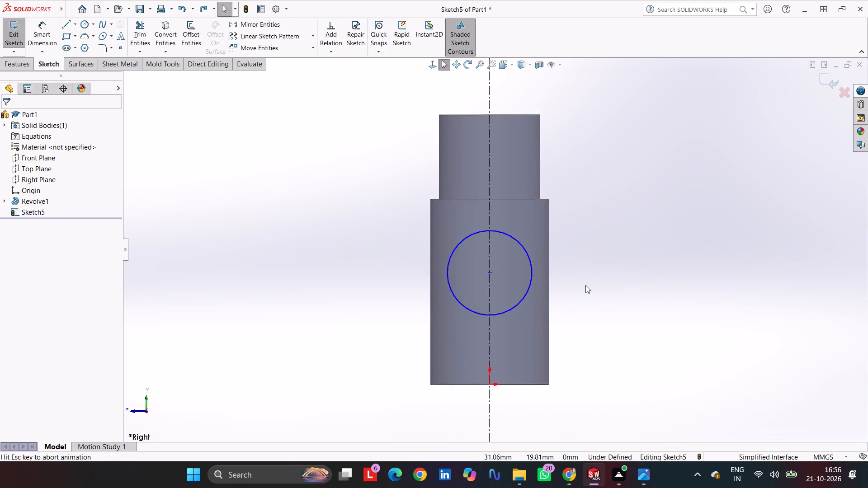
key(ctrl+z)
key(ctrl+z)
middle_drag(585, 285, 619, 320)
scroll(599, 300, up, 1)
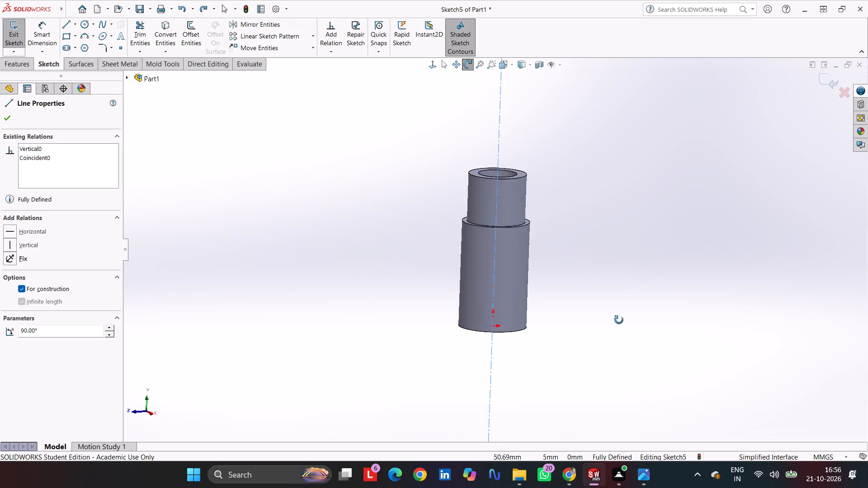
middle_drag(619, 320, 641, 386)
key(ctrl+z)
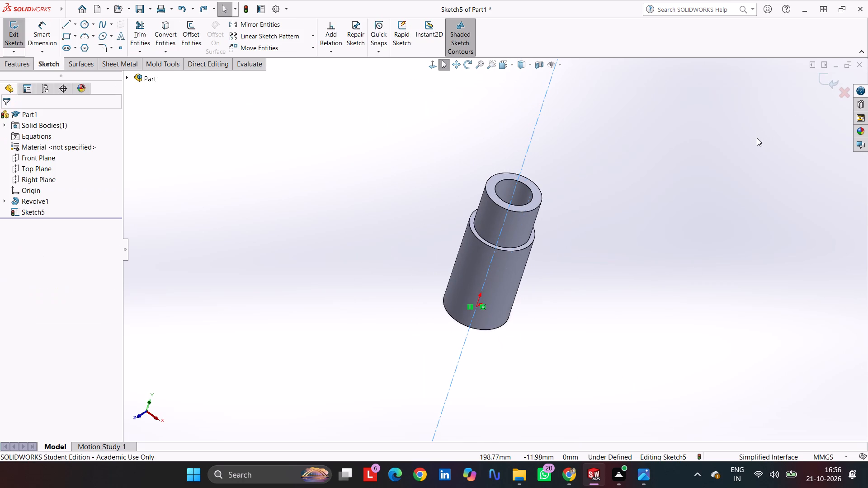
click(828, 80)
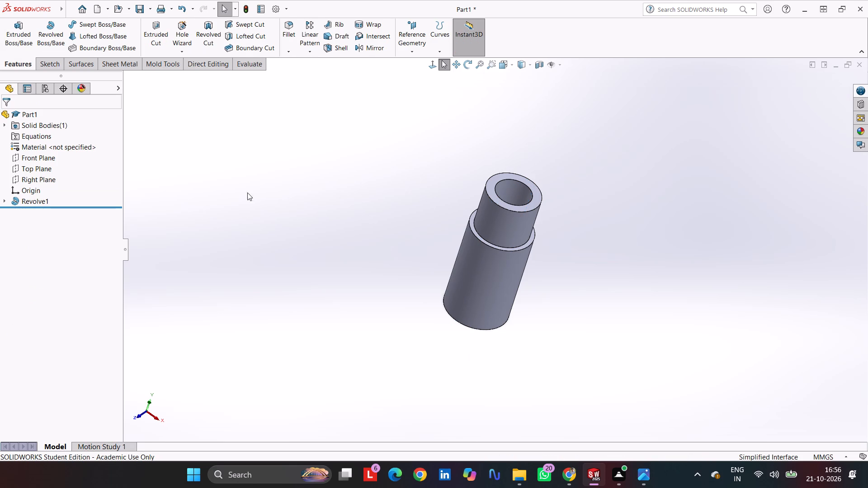
Create a reference plane parallel to the Right Plane at an offset distance of 39 mm.
click(415, 56)
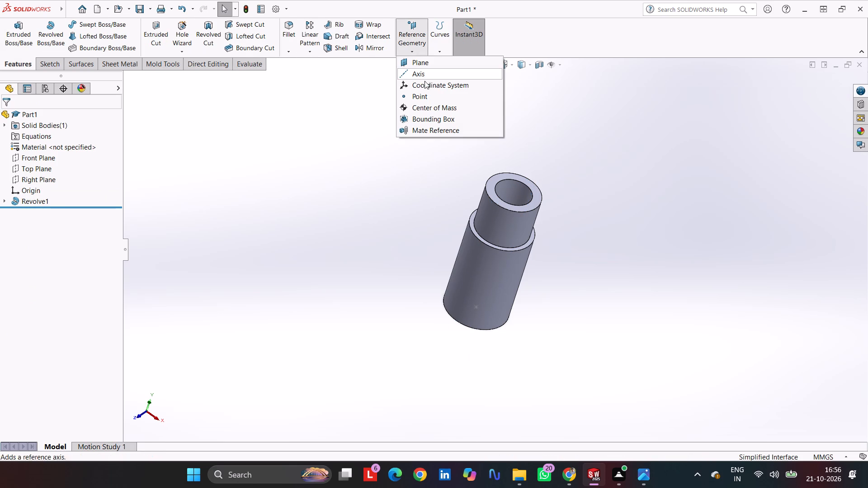
click(430, 66)
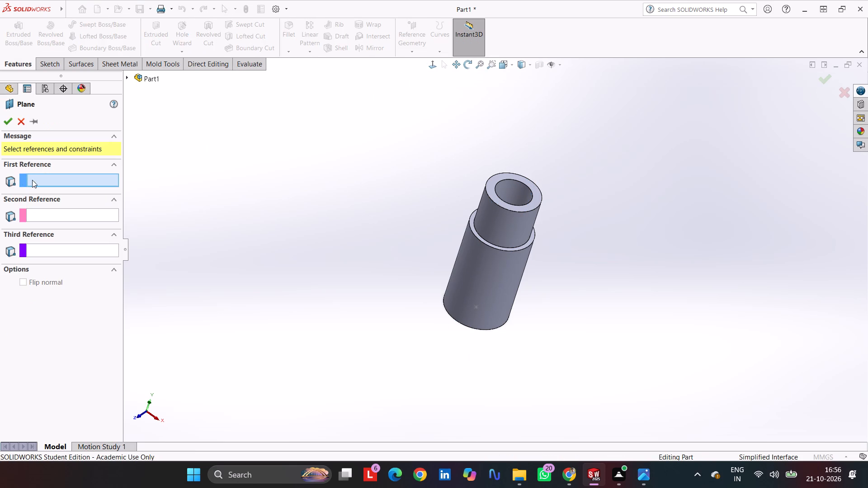
click(127, 77)
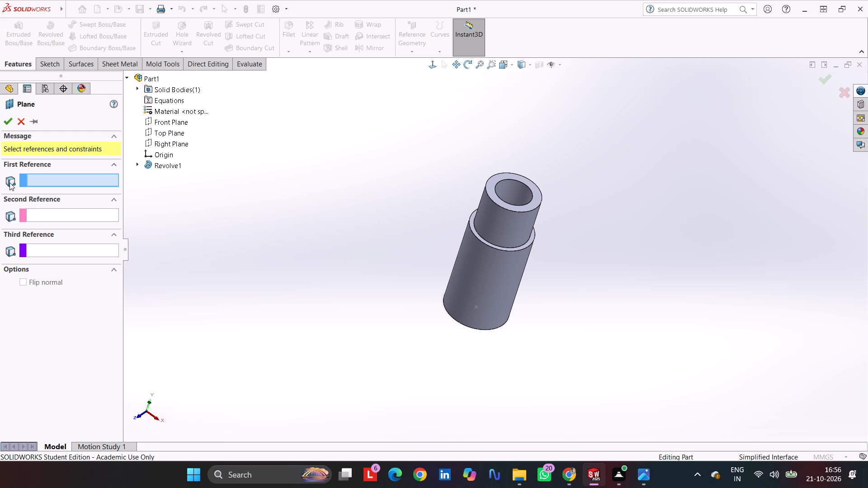
click(166, 141)
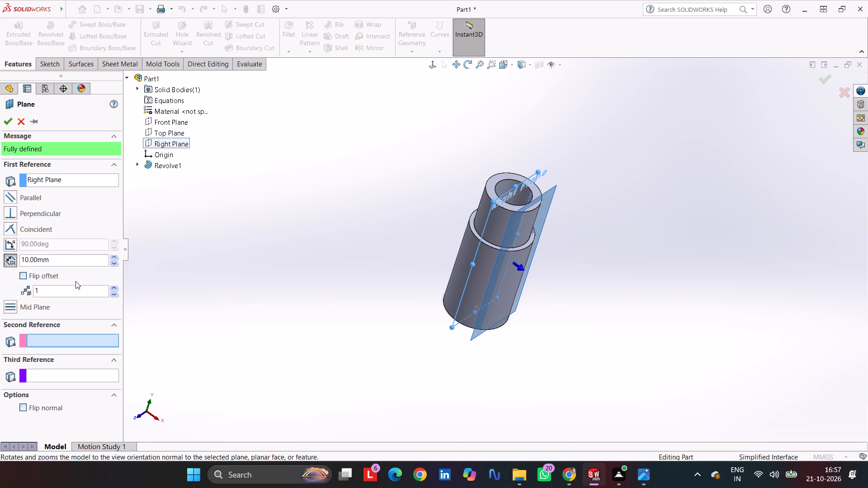
text(39)
key(Return)
drag(66, 258, 63, 258)
drag(63, 258, 0, 268)
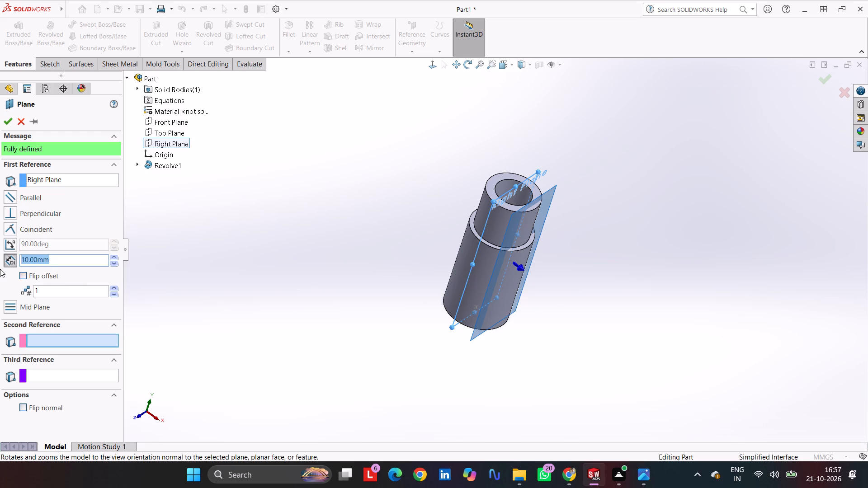
text(39)
key(Return)
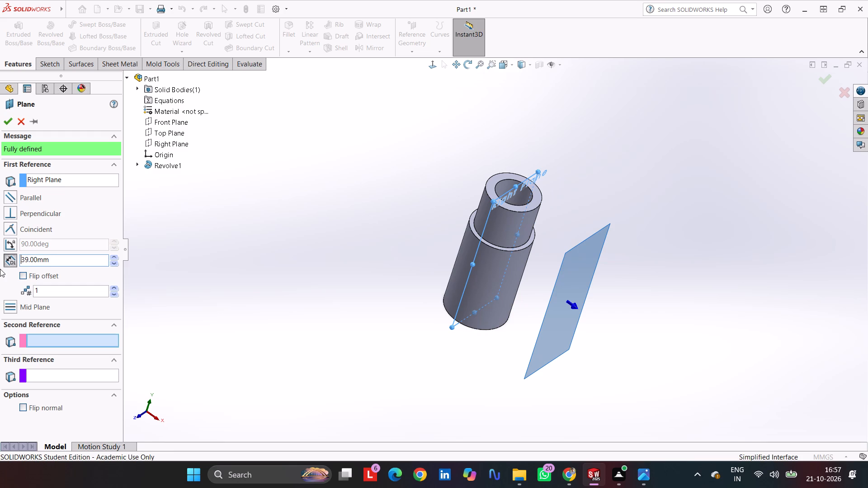
key(Return)
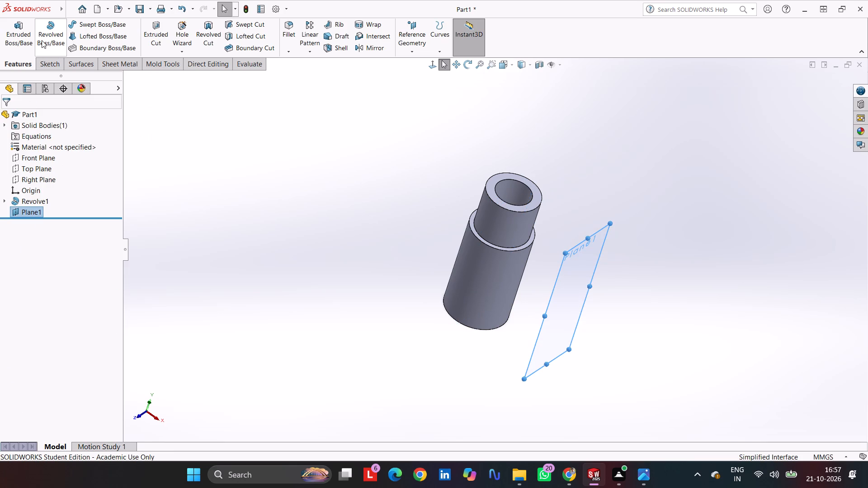
Start a sketch on the new offset plane and draw an infinite vertical construction line through the origin.
click(44, 66)
click(19, 24)
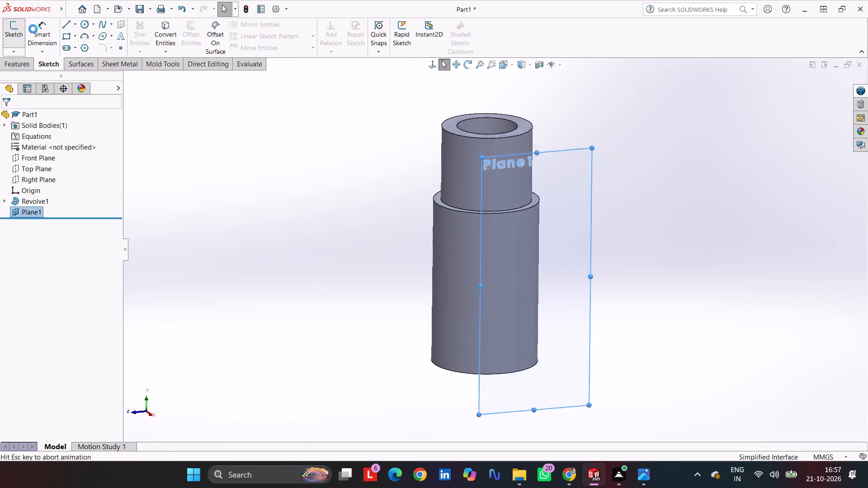
click(85, 24)
click(70, 26)
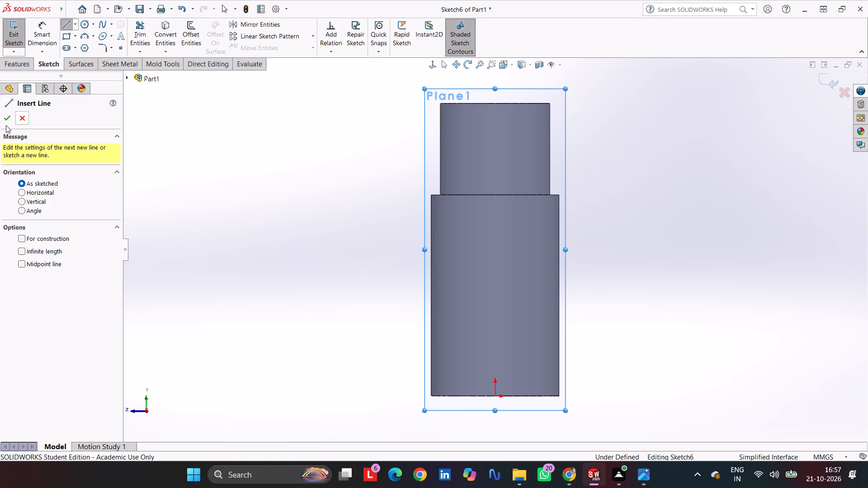
click(33, 204)
click(38, 250)
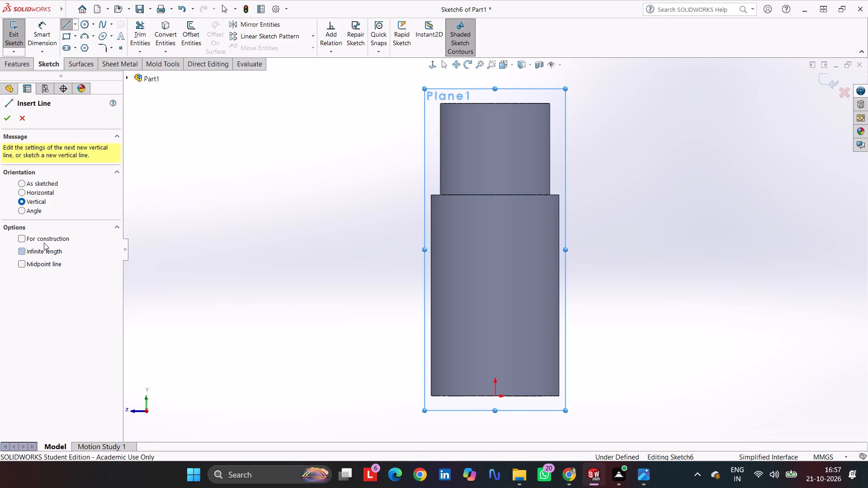
click(47, 235)
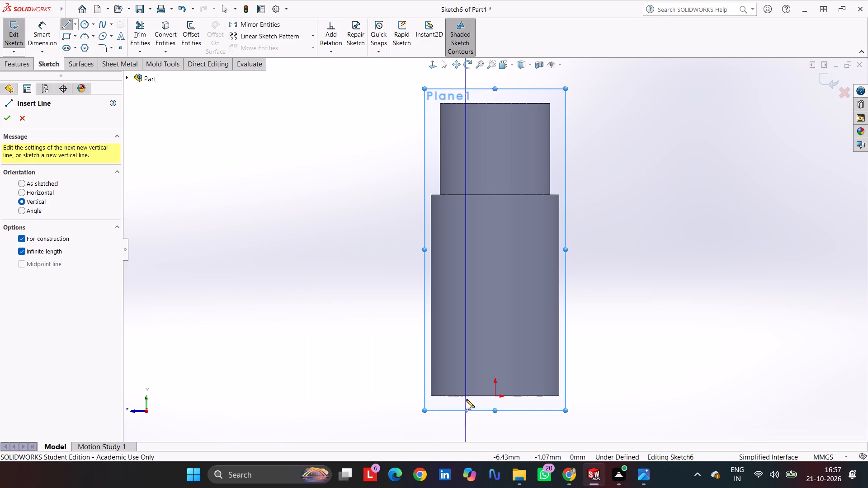
click(494, 396)
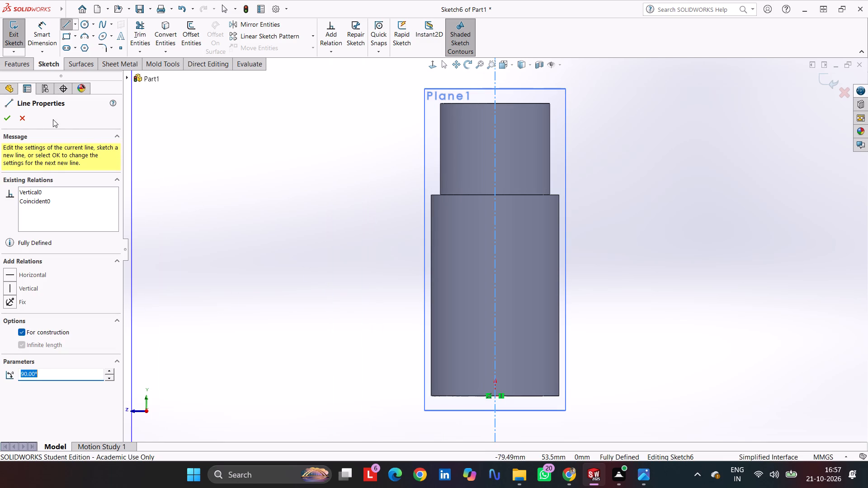
Sketch a circle centred on the construction line within the larger cylinder and dimension its diameter to 20 mm.
click(84, 25)
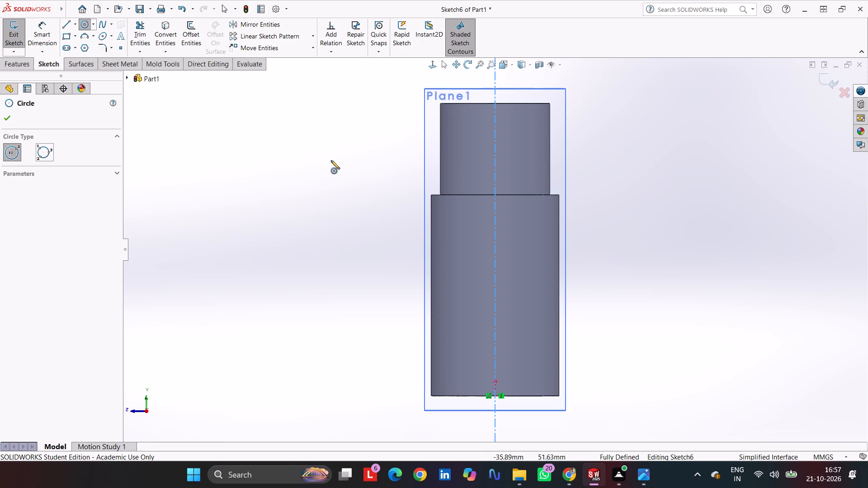
click(495, 282)
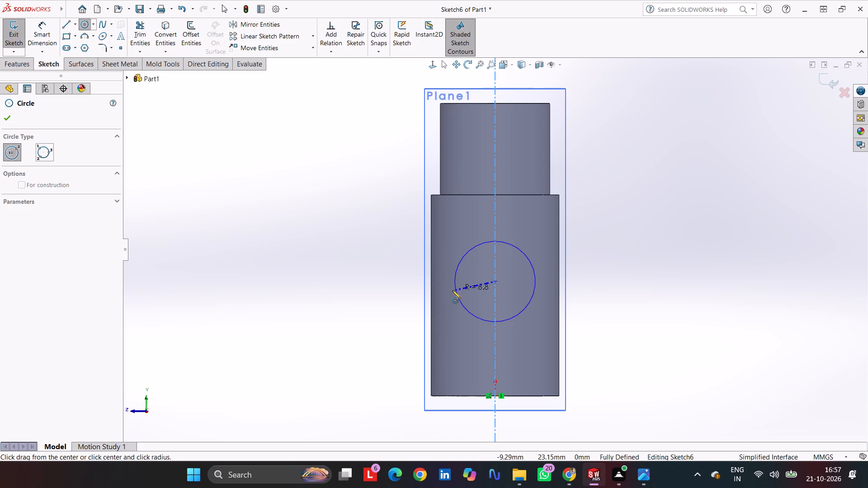
click(452, 290)
click(32, 24)
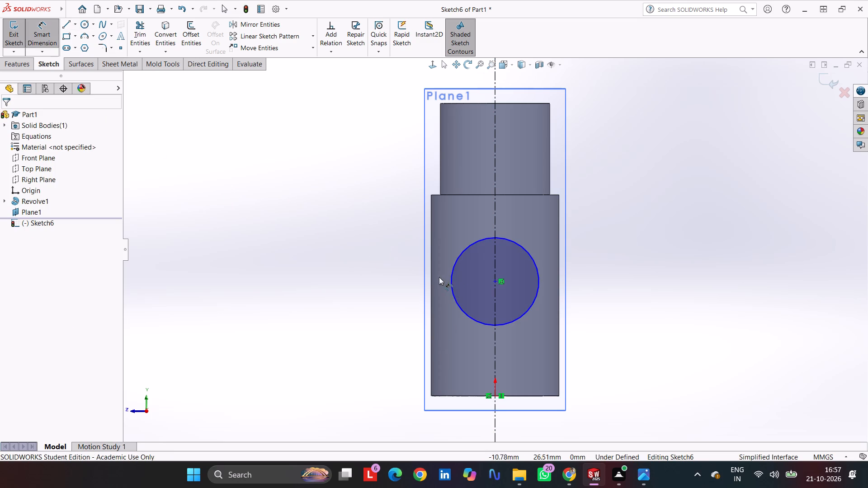
click(452, 277)
click(389, 284)
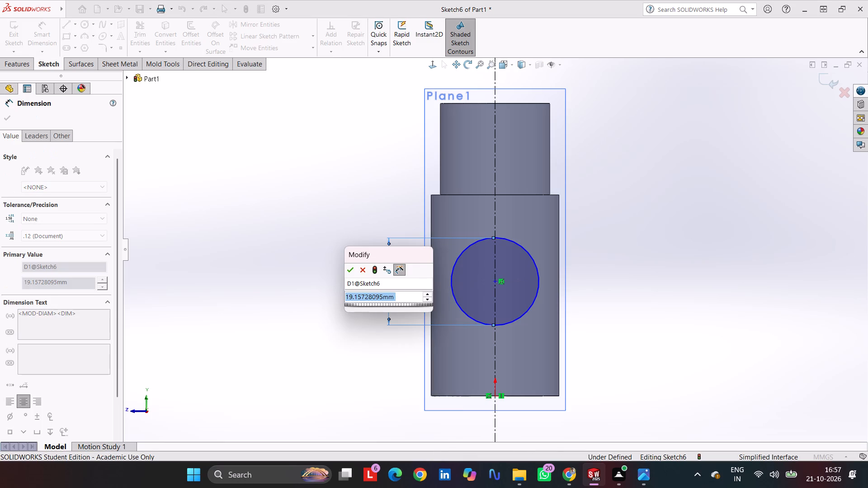
text(20)
key(Return)
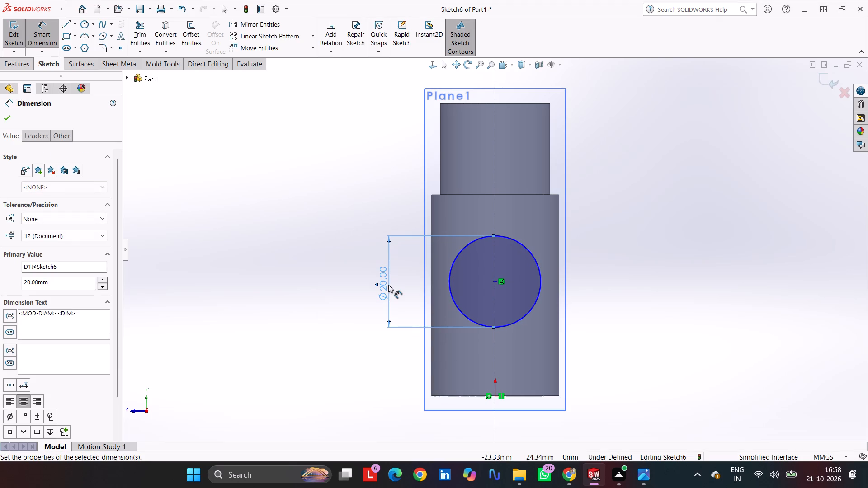
Dimension the circle's centre 18 mm above the origin.
click(495, 395)
click(495, 279)
click(660, 295)
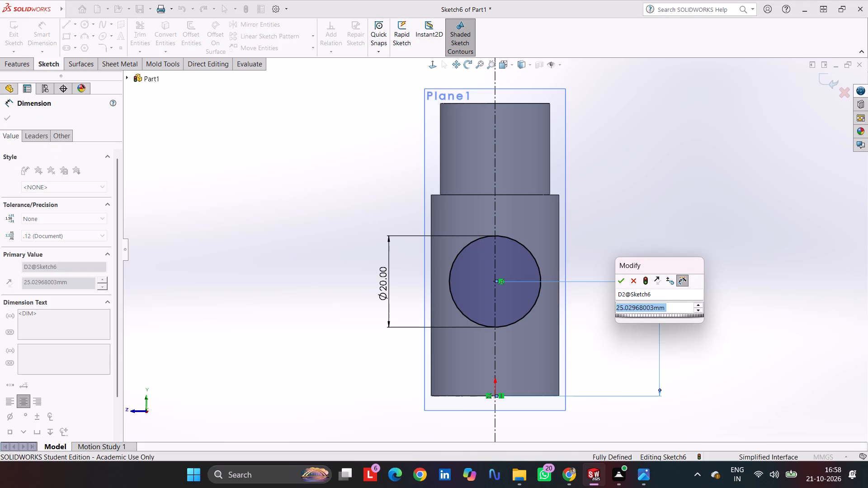
text(18)
key(Return)
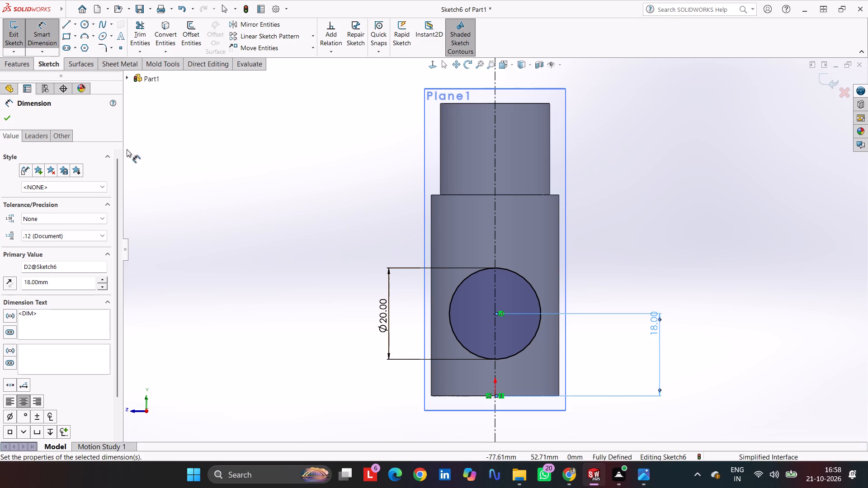
click(7, 117)
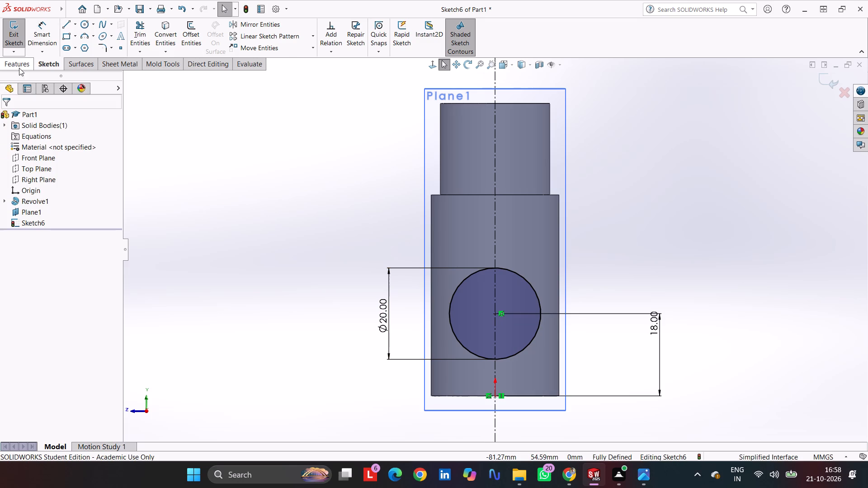
Extrude the circle as a merged boss in the reversed direction, Up To Surface, ending at the larger cylinder's outer face.
click(19, 68)
click(18, 28)
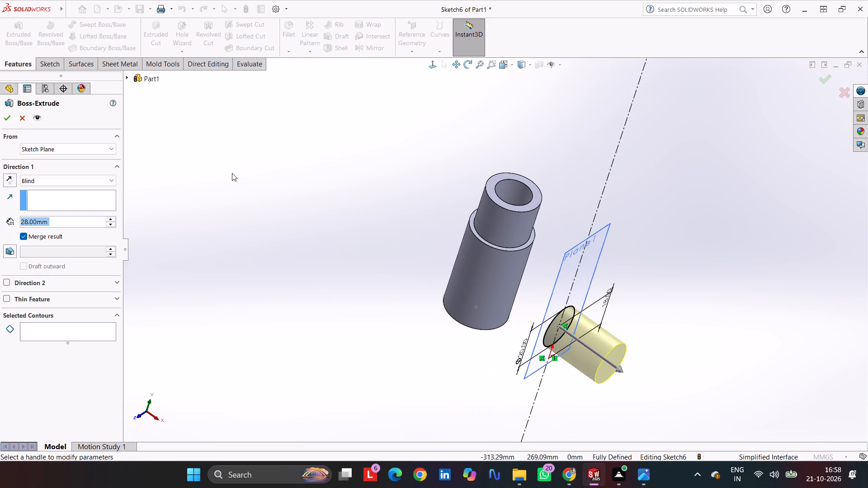
click(6, 182)
click(39, 177)
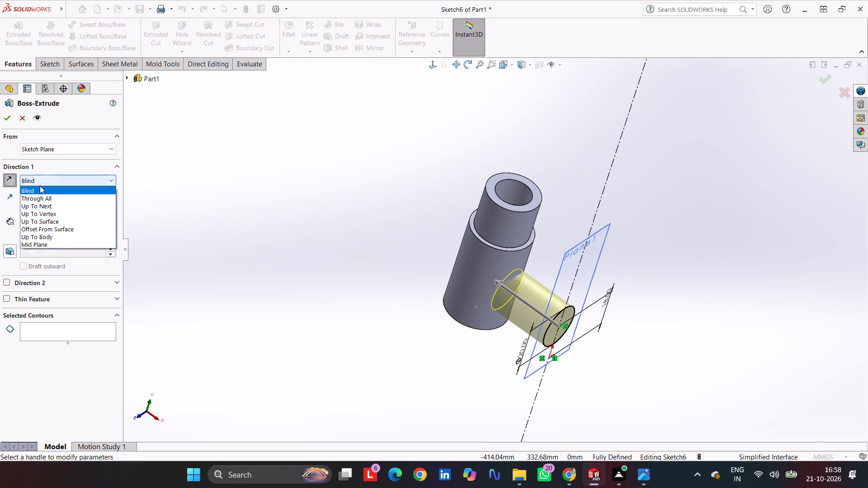
click(64, 220)
click(496, 305)
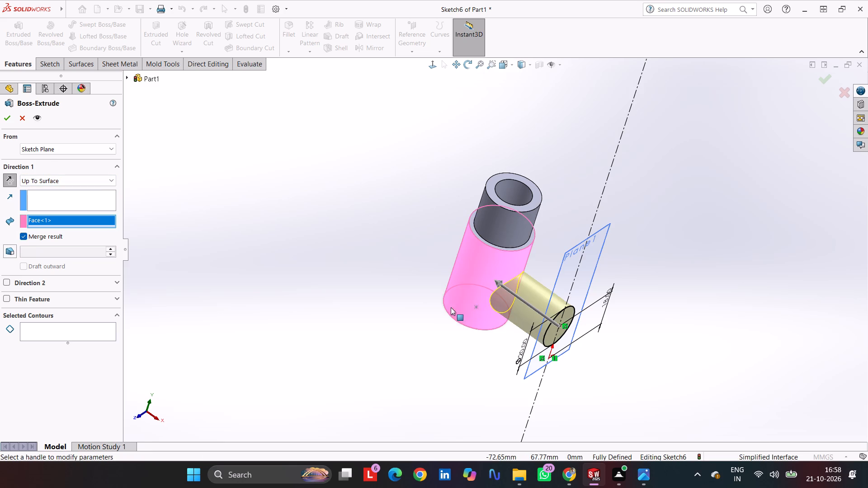
middle_drag(387, 280, 378, 291)
click(9, 122)
click(368, 206)
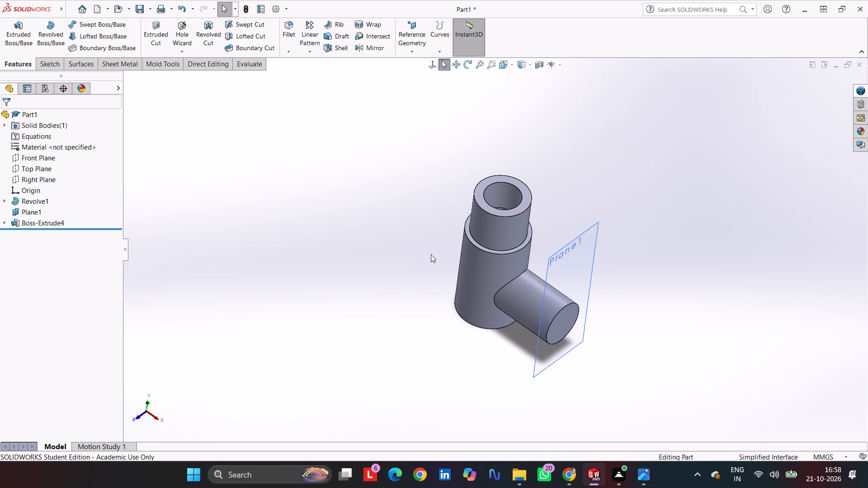
Start a sketch on the side boss's end face with infinite construction lines, vertical through the origin and horizontal through the boss's centre.
click(565, 323)
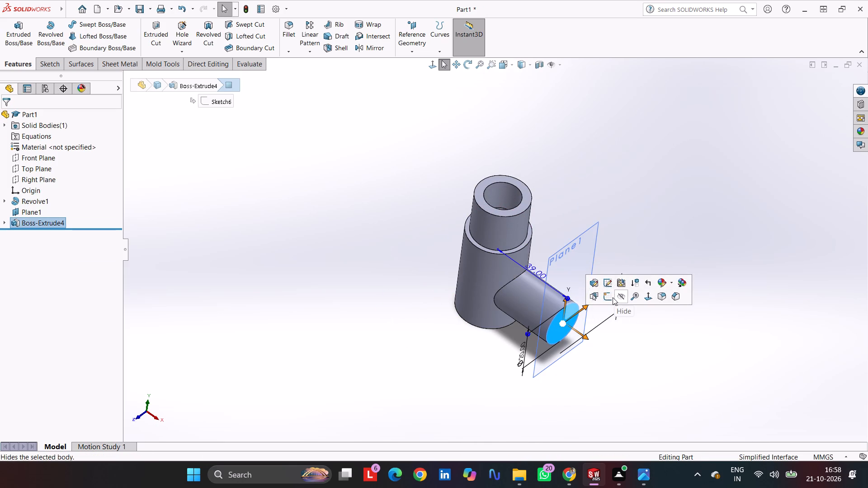
click(613, 297)
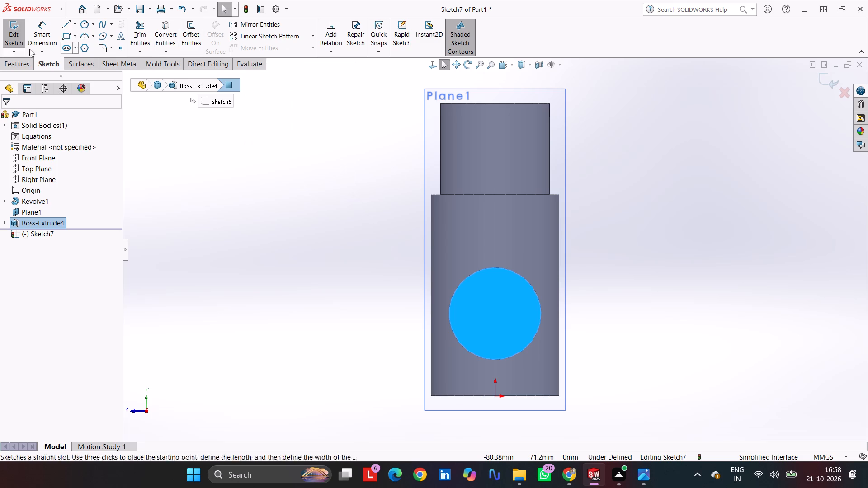
click(66, 26)
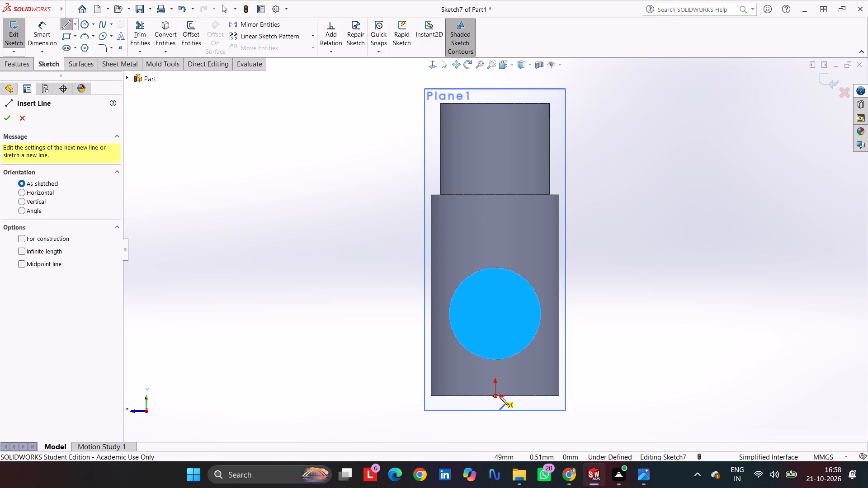
click(40, 201)
click(46, 253)
click(51, 235)
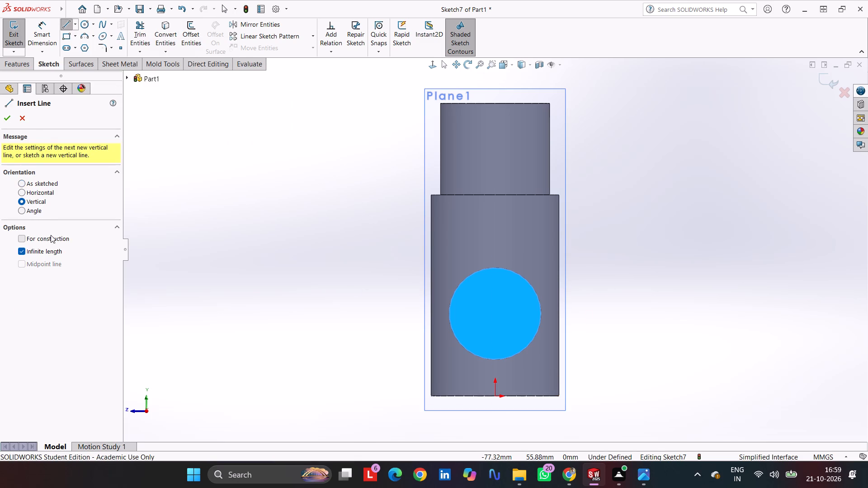
click(495, 398)
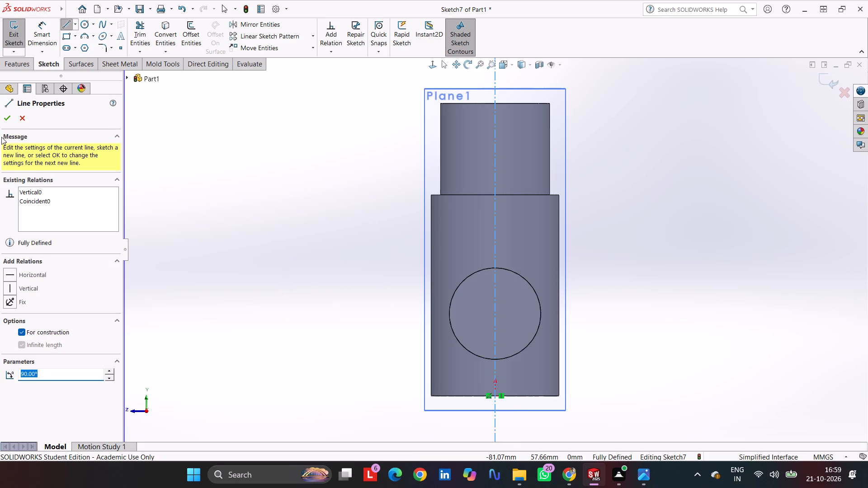
click(10, 120)
click(30, 189)
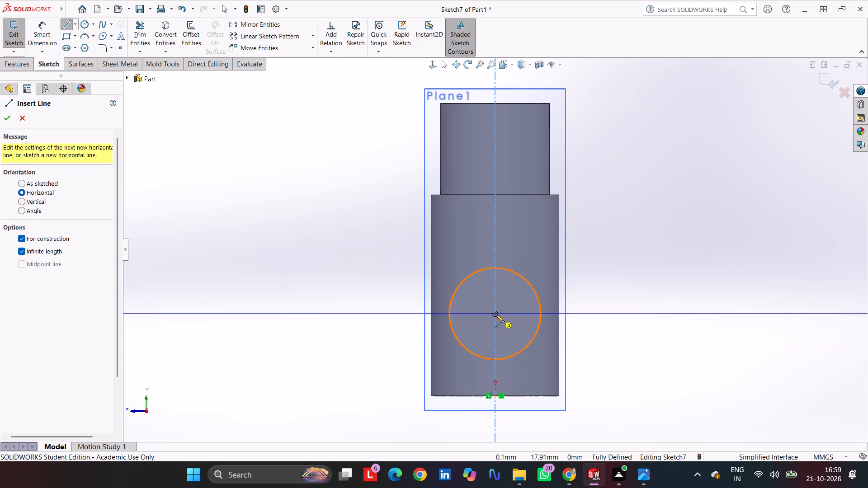
click(495, 314)
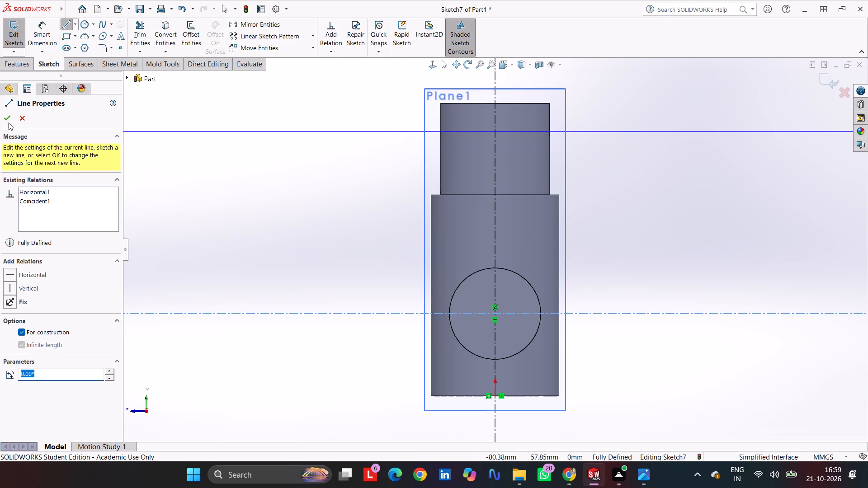
Sketch two circles centred on the horizontal construction line, one either side of the part, about 13 mm and 15 mm in diameter.
double_click(9, 122)
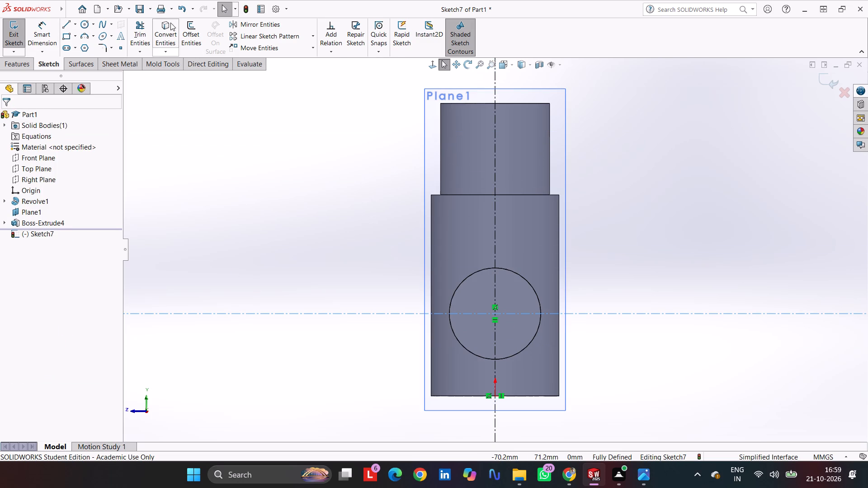
click(83, 26)
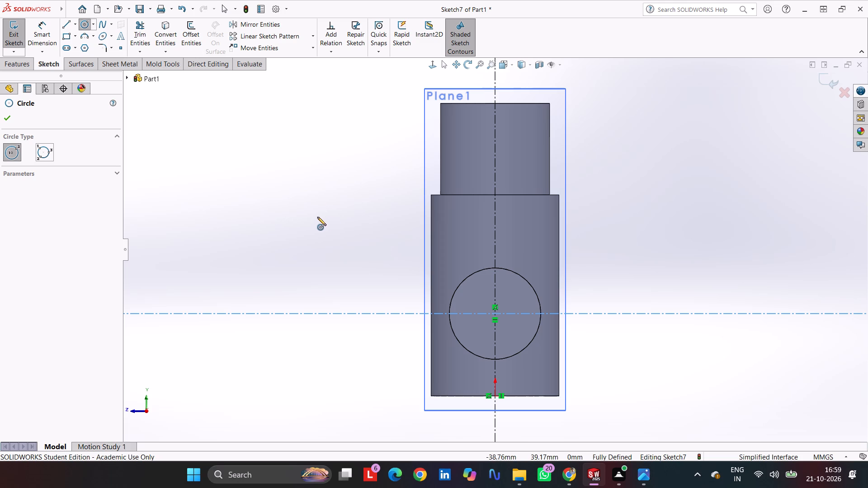
click(368, 314)
click(370, 344)
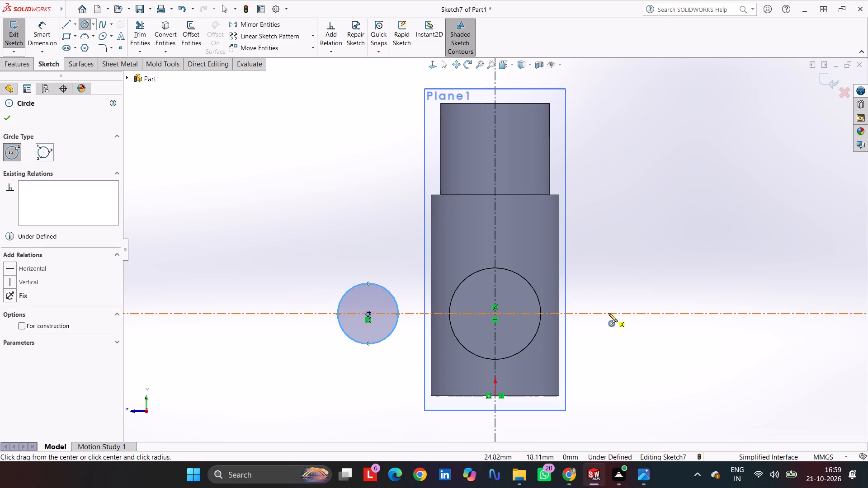
click(610, 314)
click(612, 349)
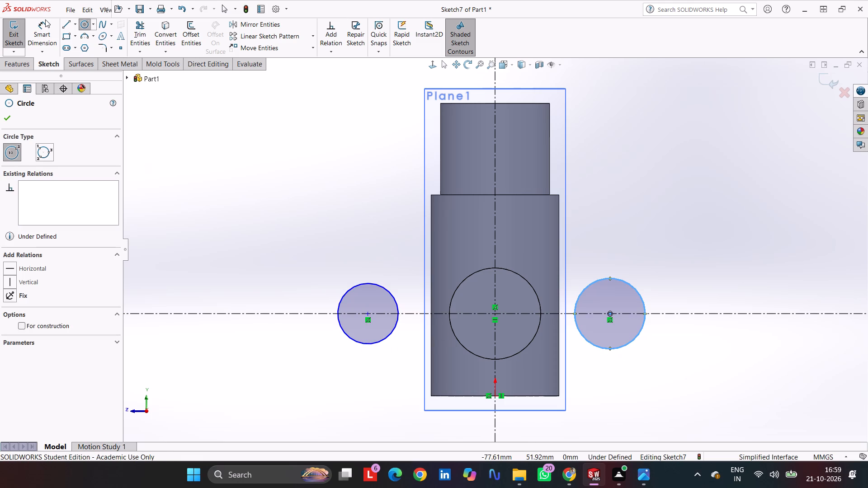
Dimension the diameter of each of the two outer circles to 20 mm.
click(44, 20)
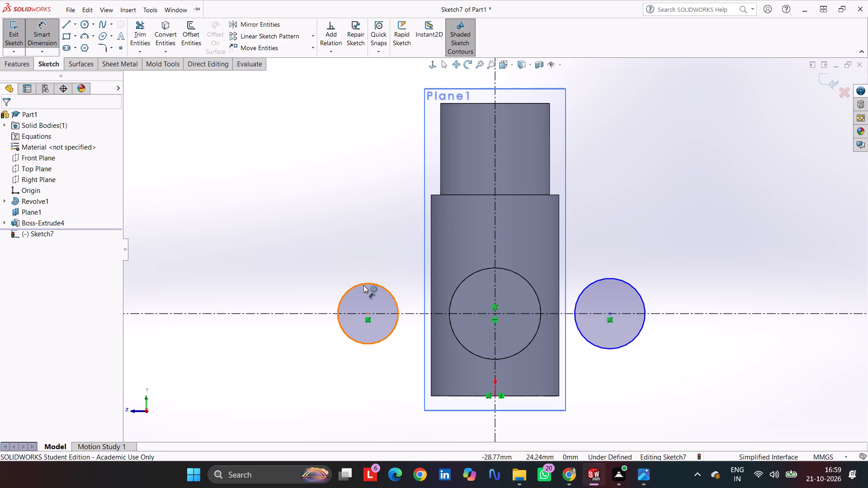
click(363, 285)
click(294, 244)
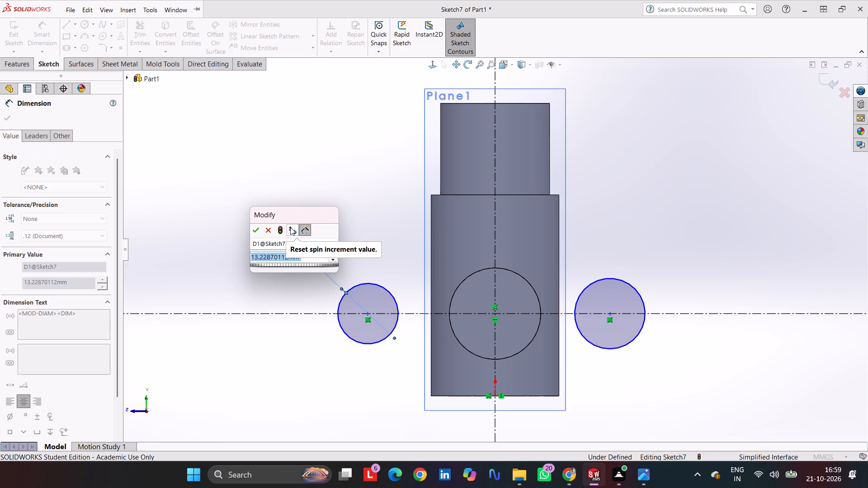
key(2)
key(0)
key(Return)
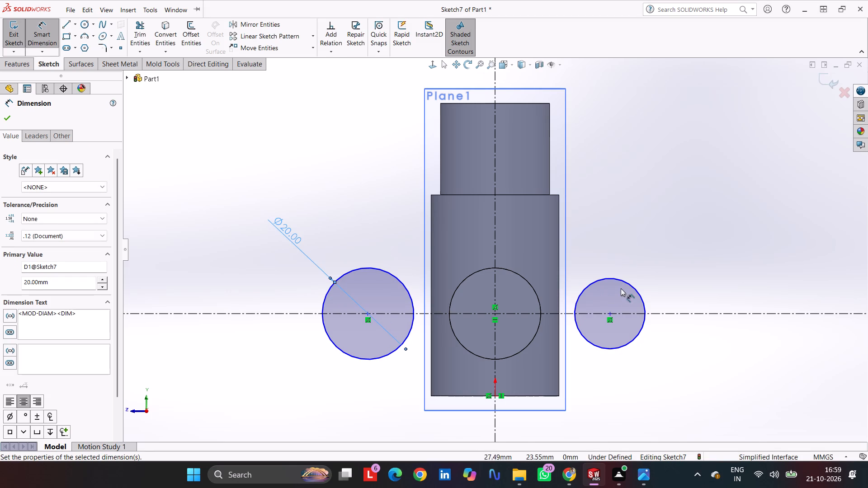
click(630, 281)
click(627, 284)
click(633, 247)
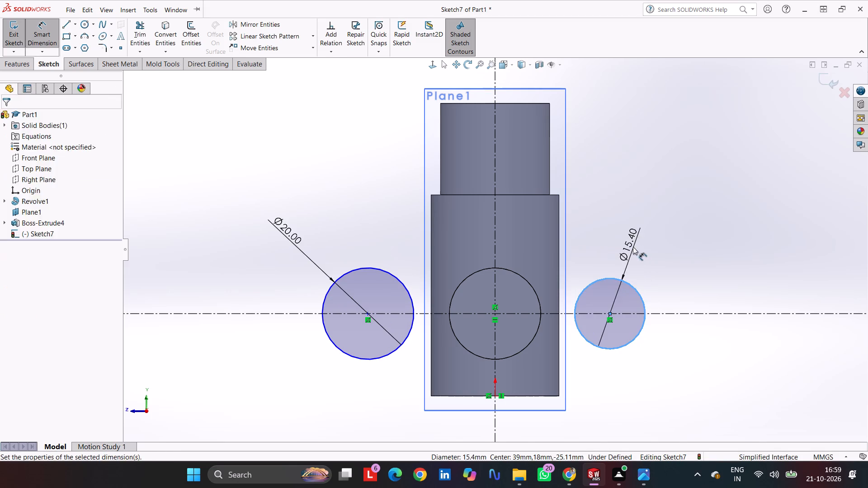
key(3)
key(BackSpace)
text(20)
key(Return)
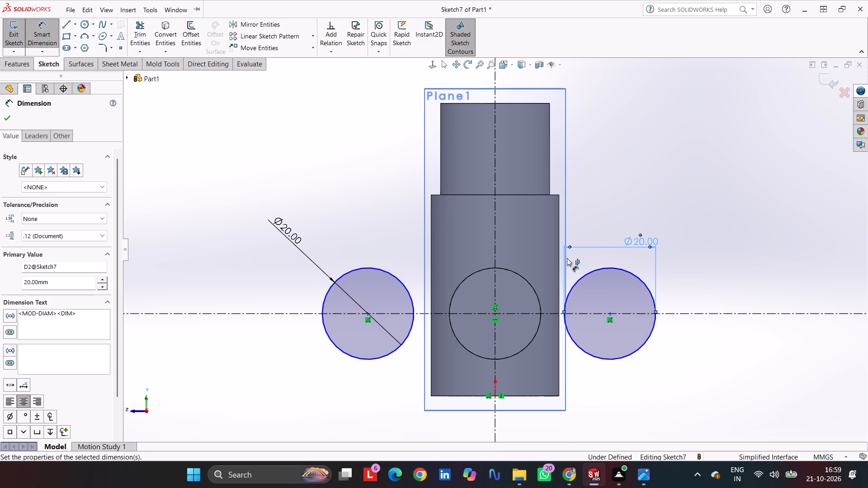
Dimension the distance between the two outer circles' centres to 45 mm.
click(368, 314)
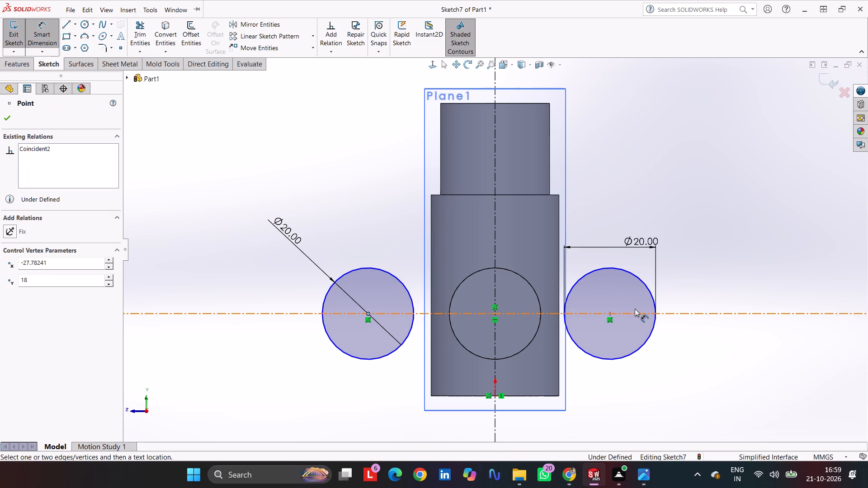
click(609, 314)
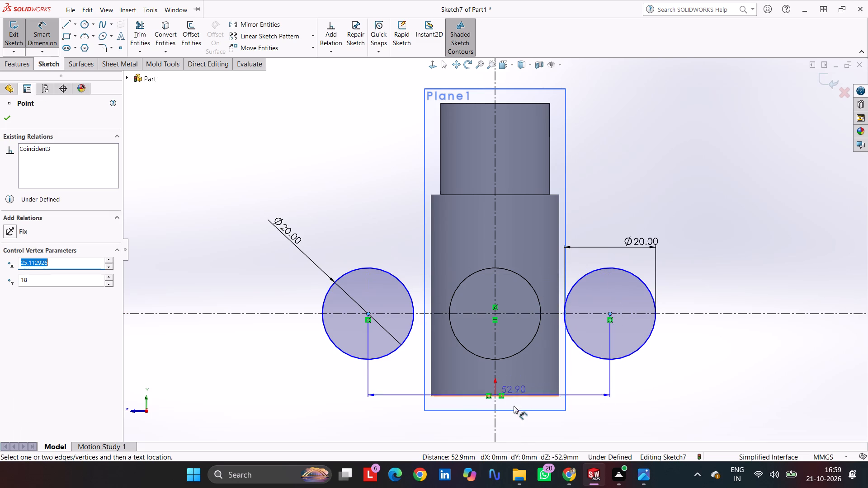
click(508, 431)
key(4)
key(5)
key(Return)
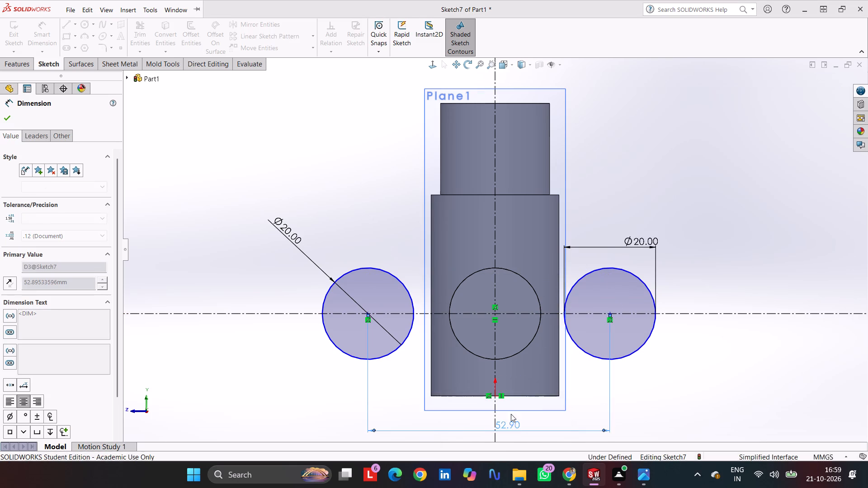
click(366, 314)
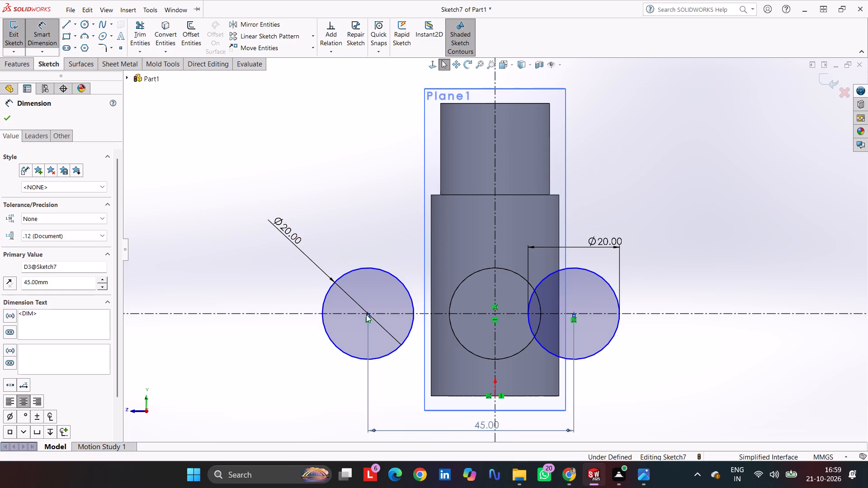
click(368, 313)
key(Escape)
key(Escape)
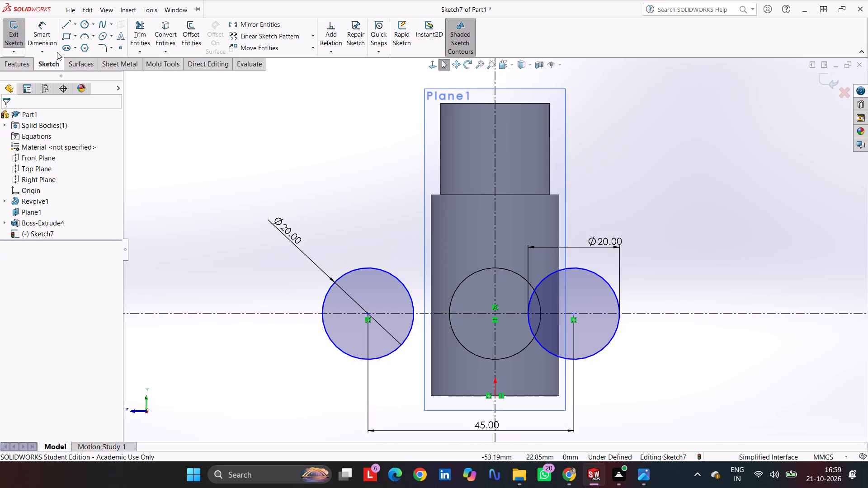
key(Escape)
Dimension the left 20 mm circle's centre 22.5 mm from the vertical construction line.
click(43, 34)
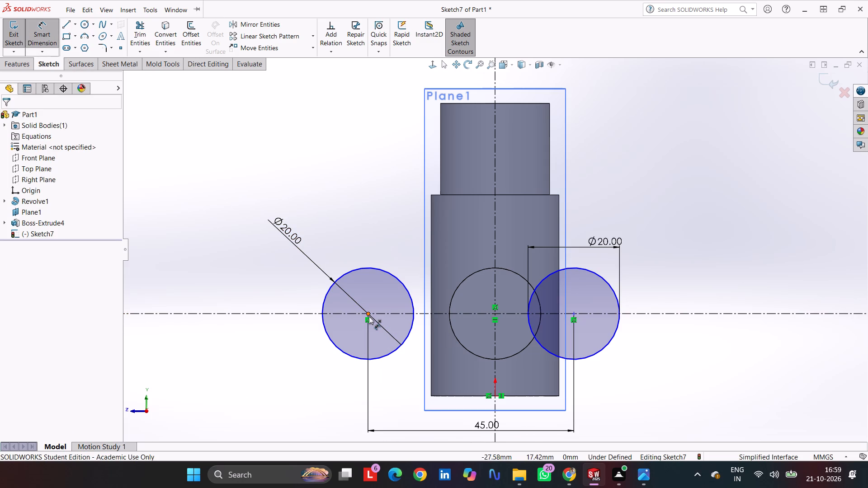
click(367, 314)
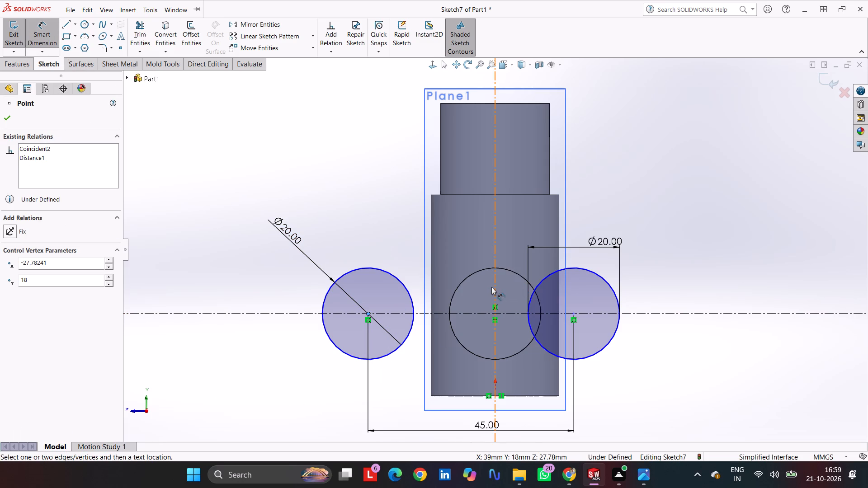
click(495, 287)
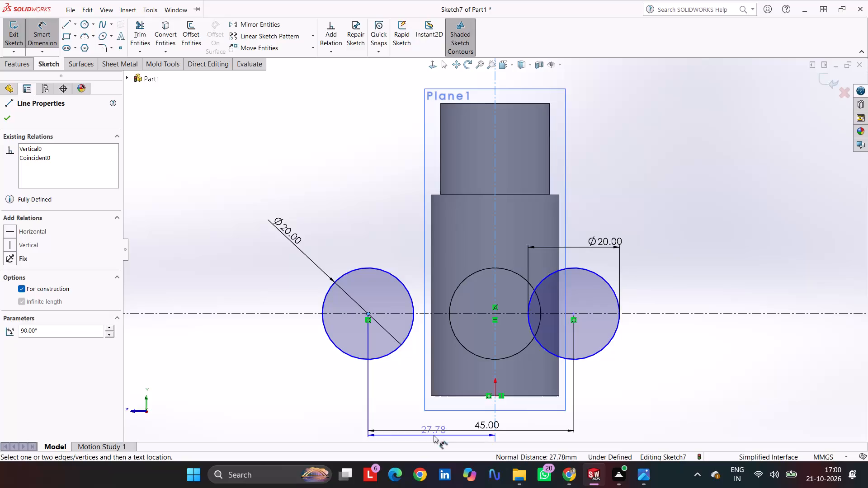
scroll(432, 428, up, 3)
click(456, 397)
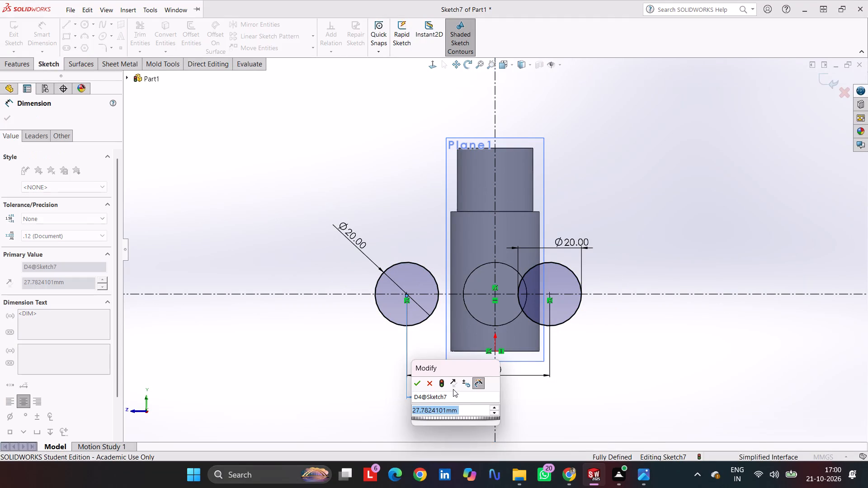
text(46)
key(BackSpace)
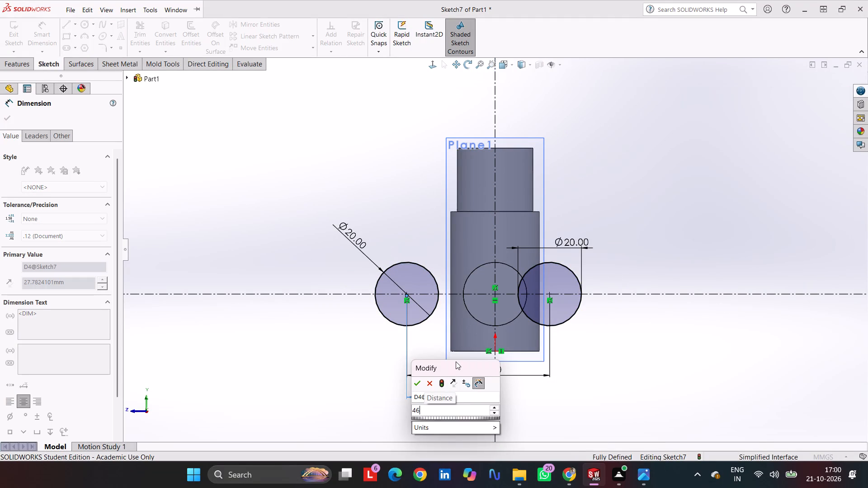
key(5)
key(slash)
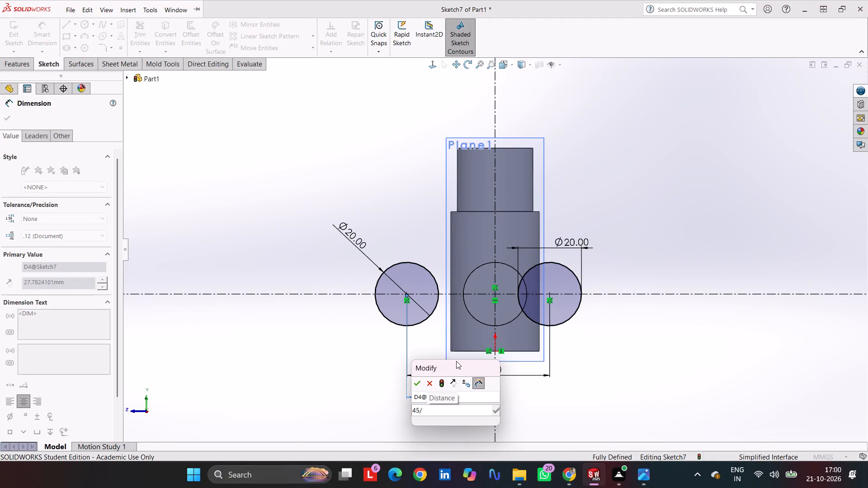
key(2)
key(Return)
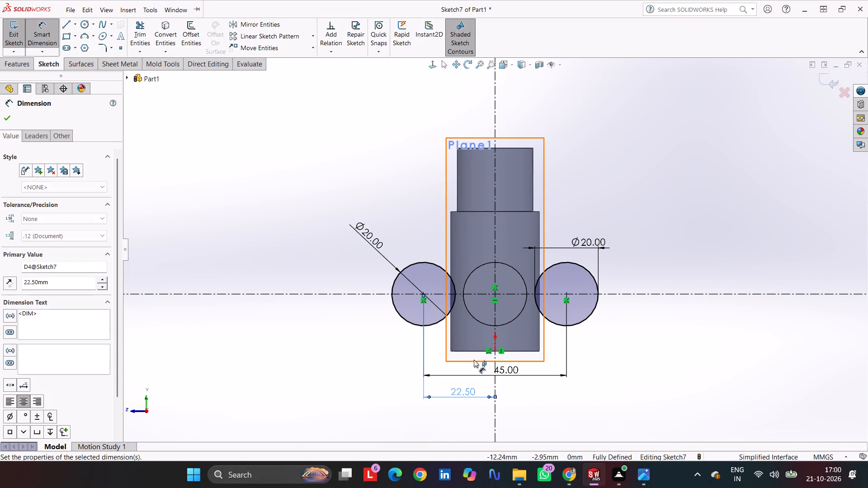
Sketch two large overlapping circles around the small ones, one centred below with radius about 58 mm, one centred above with radius about 74 mm.
scroll(506, 307, down, 2)
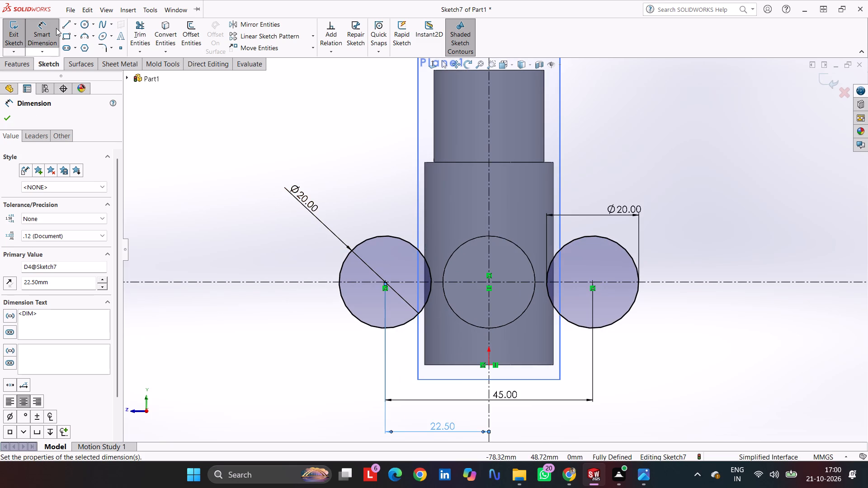
click(86, 28)
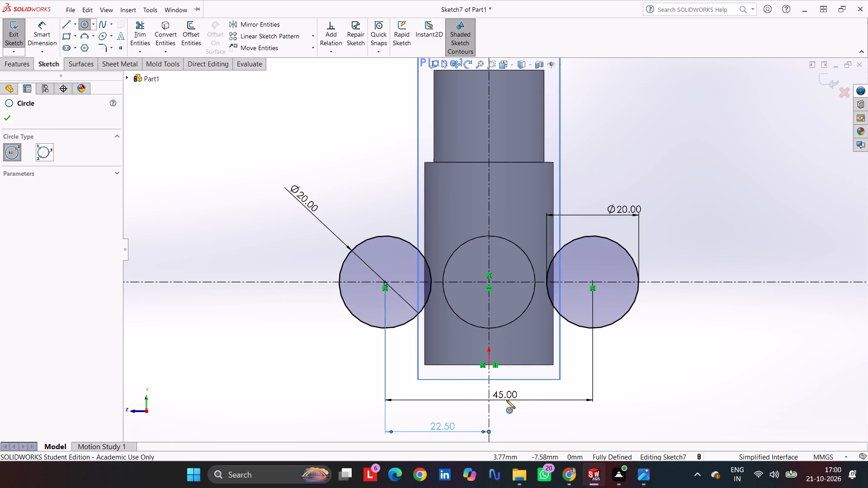
scroll(506, 400, up, 2)
click(517, 380)
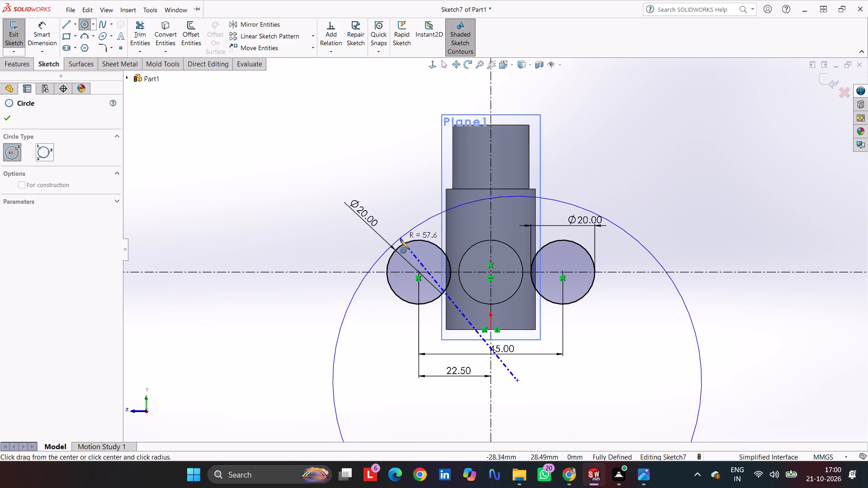
click(405, 229)
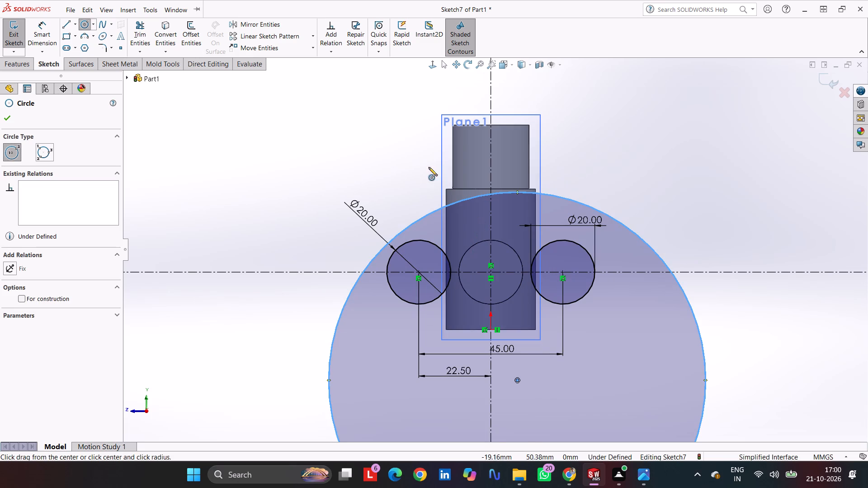
click(416, 166)
click(601, 314)
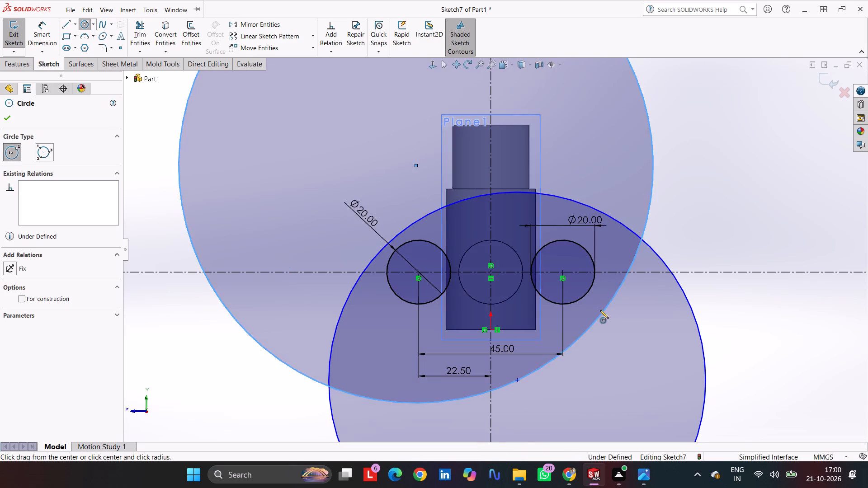
key(Escape)
key(Escape)
key(Escape)
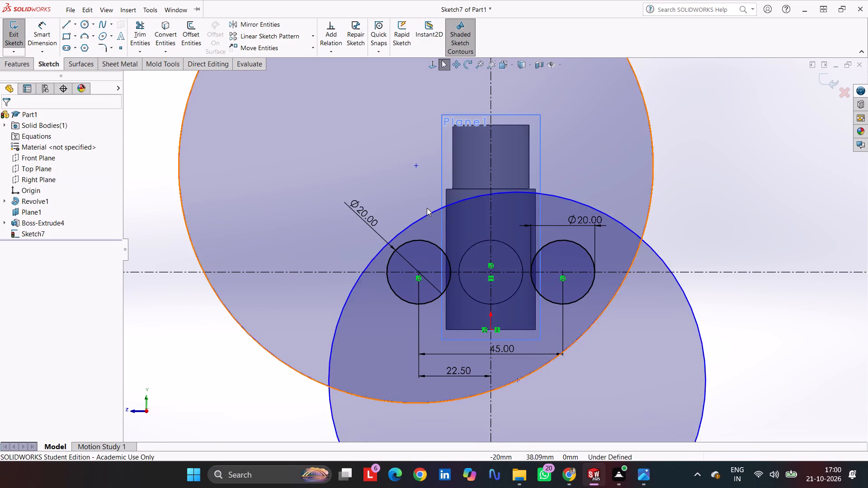
Make the large circle centred below tangent to the upper outer sides of both 20 mm circles.
click(426, 216)
ctrl+click(413, 241)
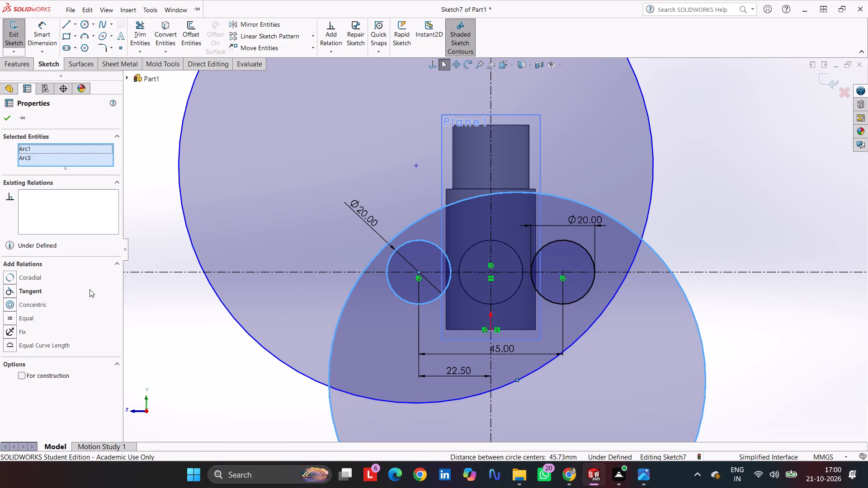
click(36, 290)
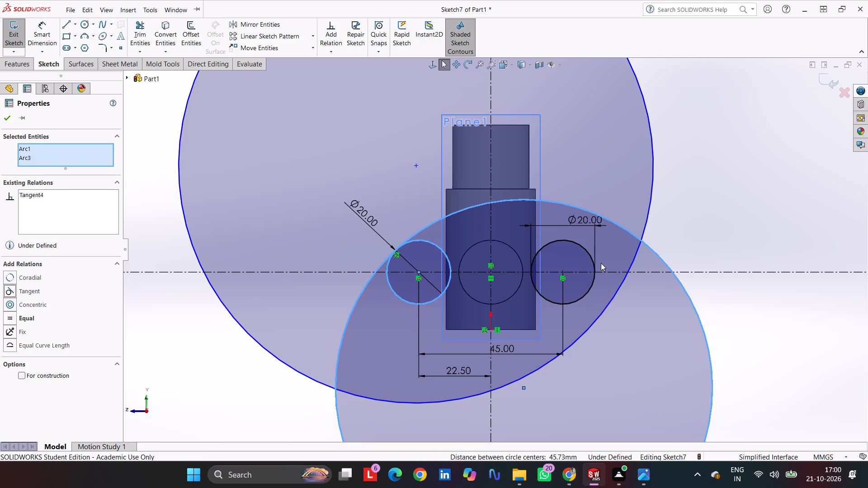
click(581, 245)
ctrl+click(624, 230)
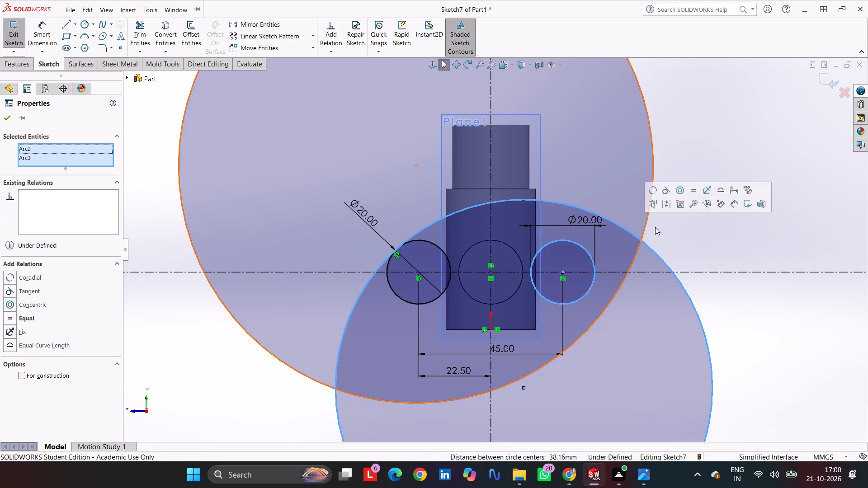
click(665, 188)
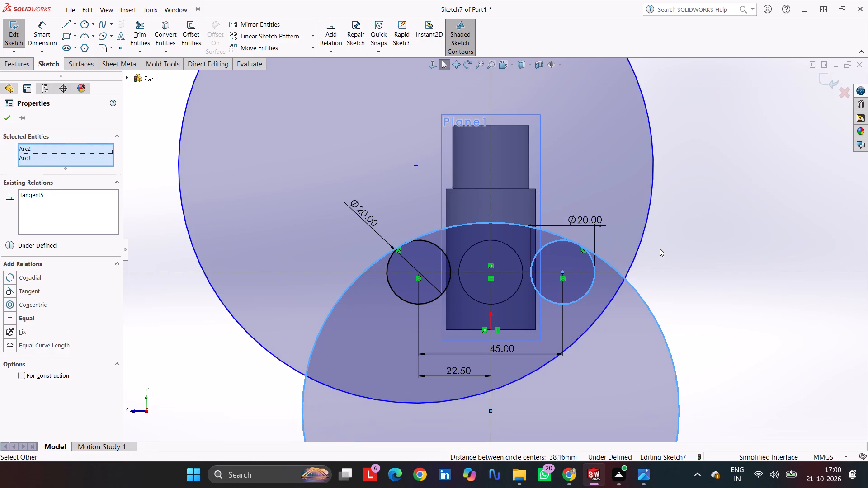
Make the large circle centred above tangent to the lower outer sides of both 20 mm circles.
click(660, 249)
click(640, 244)
ctrl+click(583, 295)
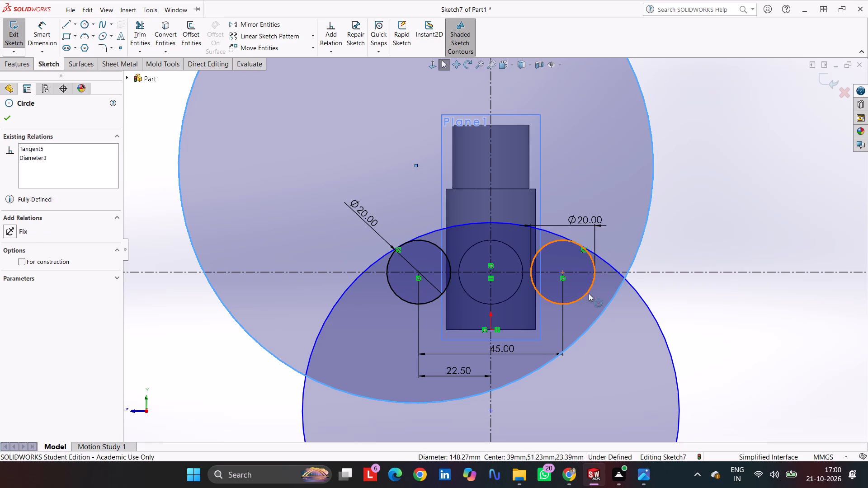
click(623, 258)
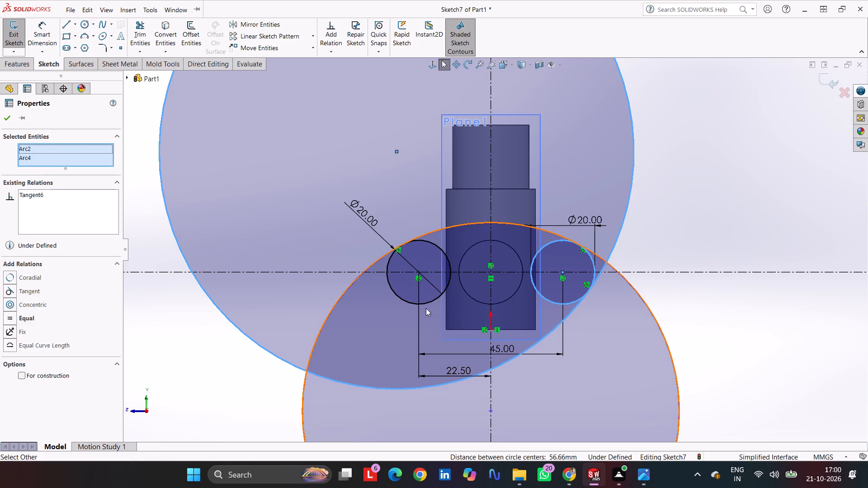
click(428, 304)
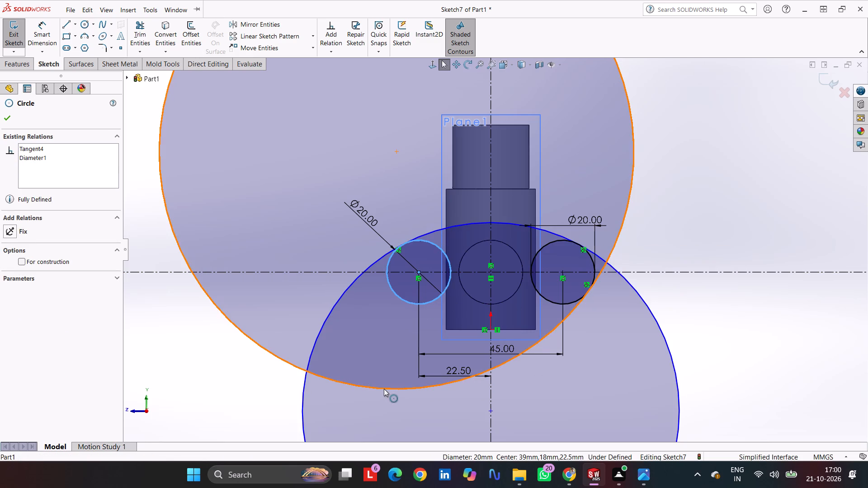
ctrl+click(384, 389)
click(424, 347)
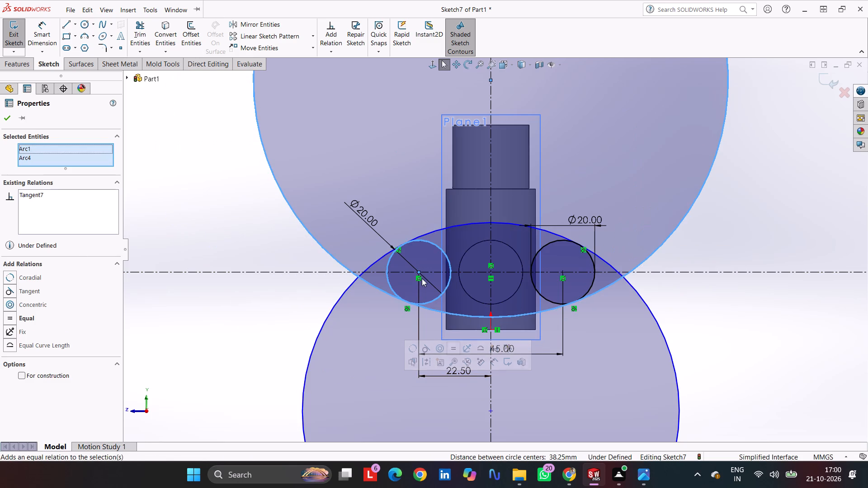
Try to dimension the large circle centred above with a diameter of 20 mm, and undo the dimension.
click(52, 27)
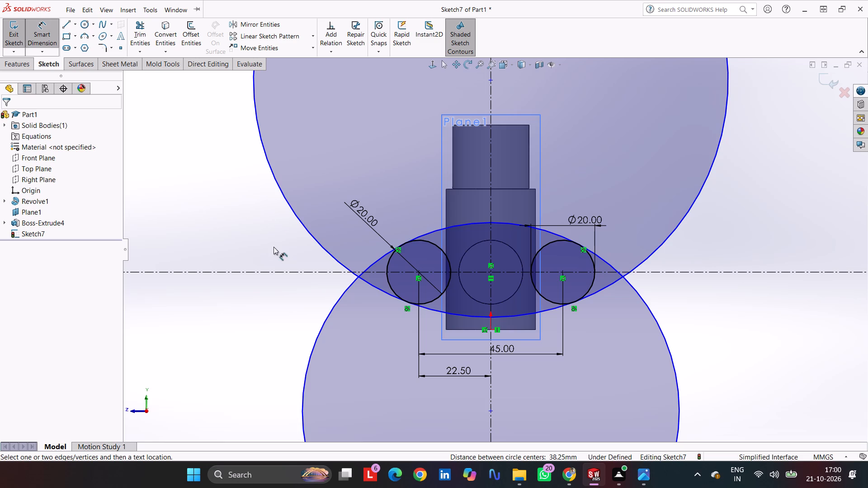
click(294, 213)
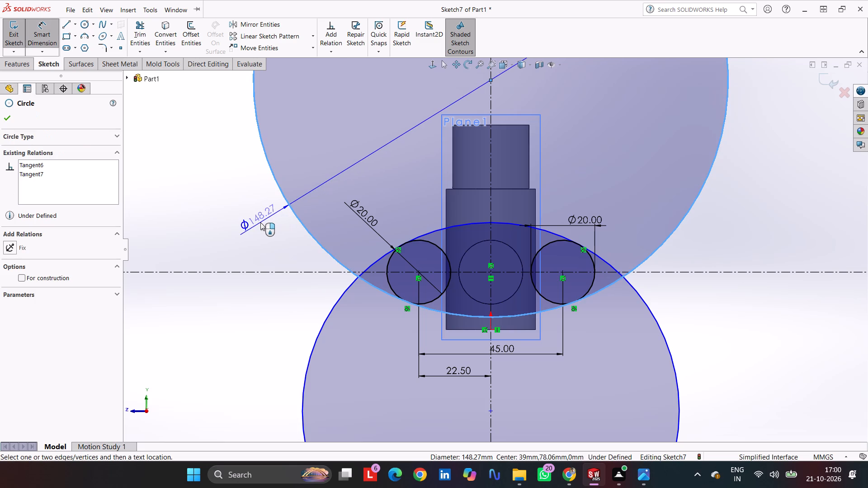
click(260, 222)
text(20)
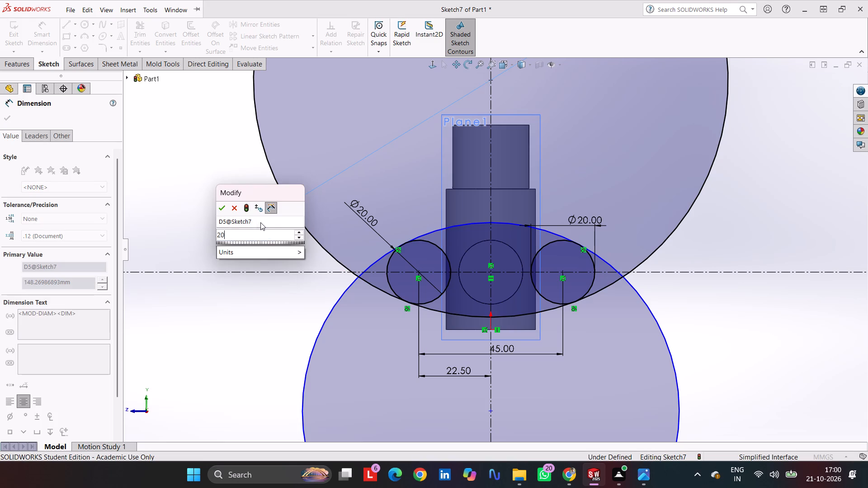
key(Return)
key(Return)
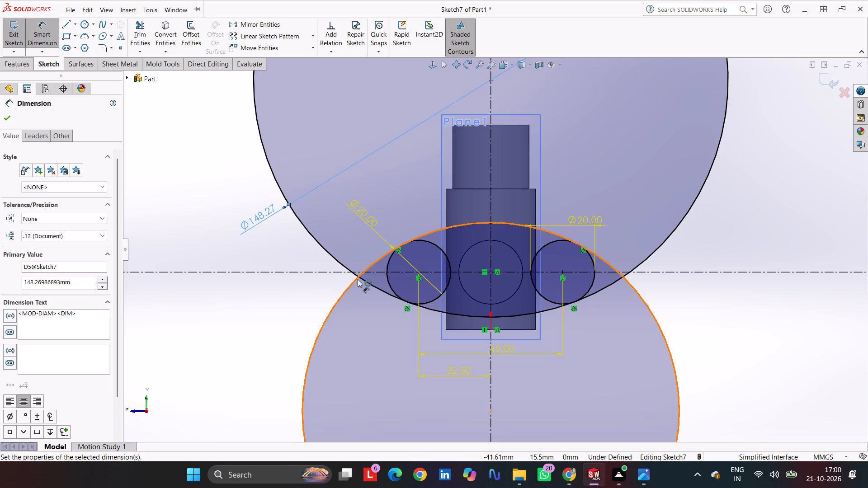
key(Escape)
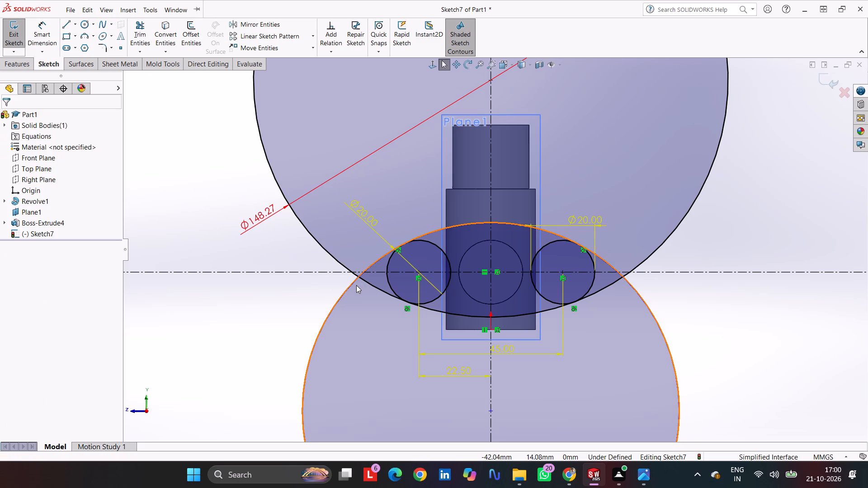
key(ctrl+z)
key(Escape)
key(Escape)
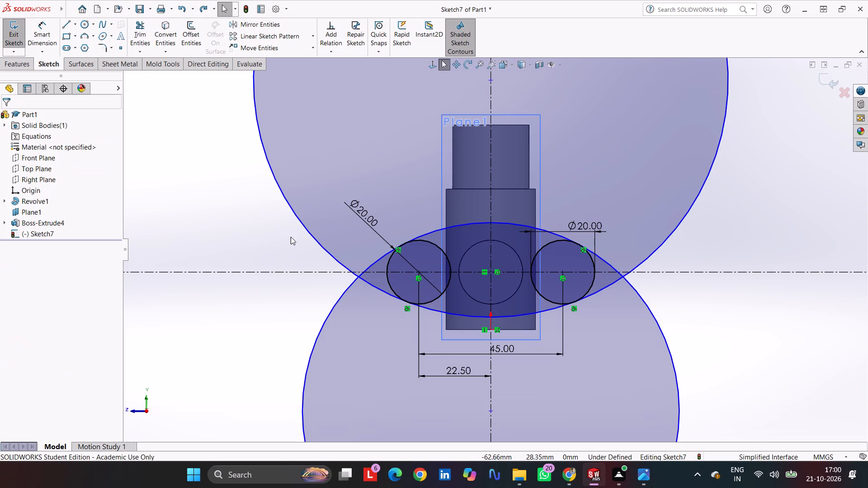
Dimension the large circle centred below with a diameter of 200 mm.
click(38, 32)
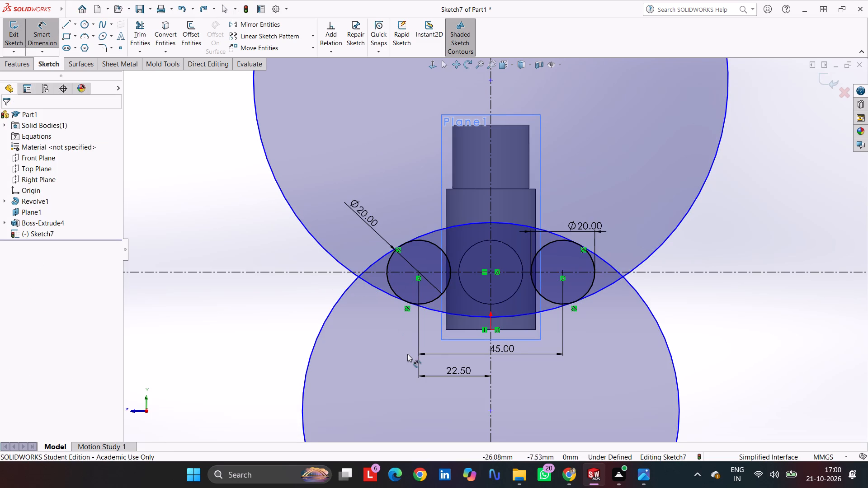
click(328, 314)
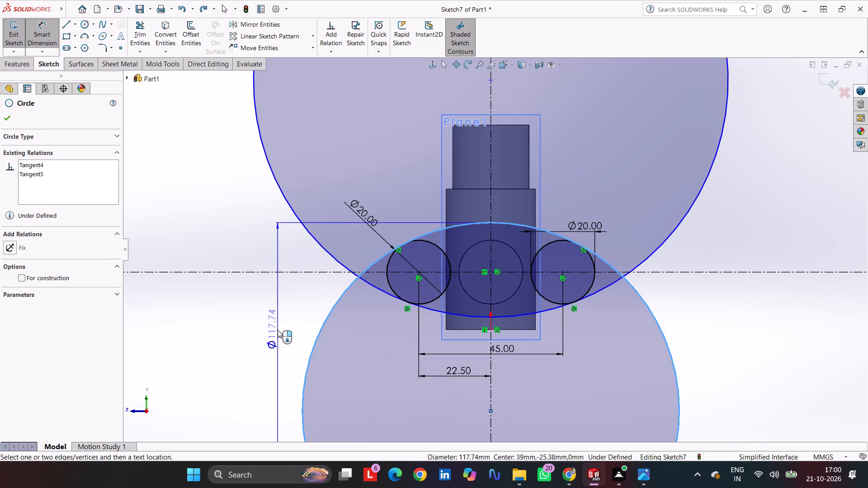
click(278, 330)
key(2)
text(00)
key(Return)
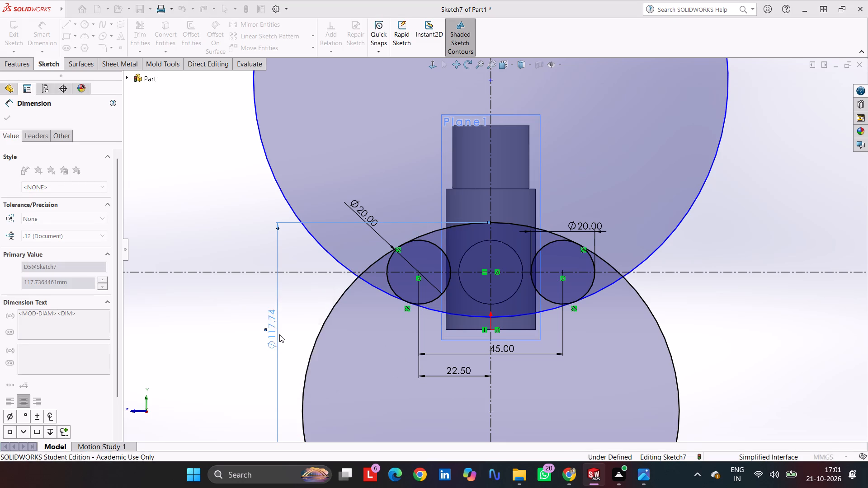
Dimension the large circle centred above with a diameter of 200 mm.
click(319, 241)
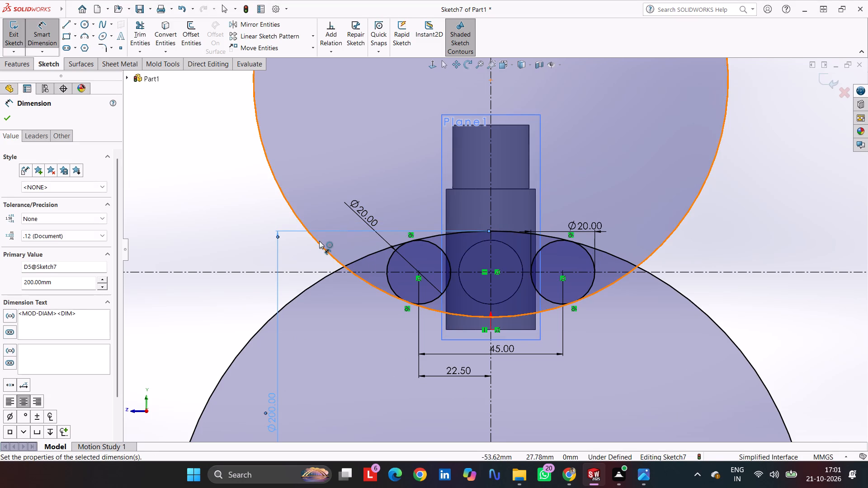
click(226, 226)
text(200)
key(Return)
key(Escape)
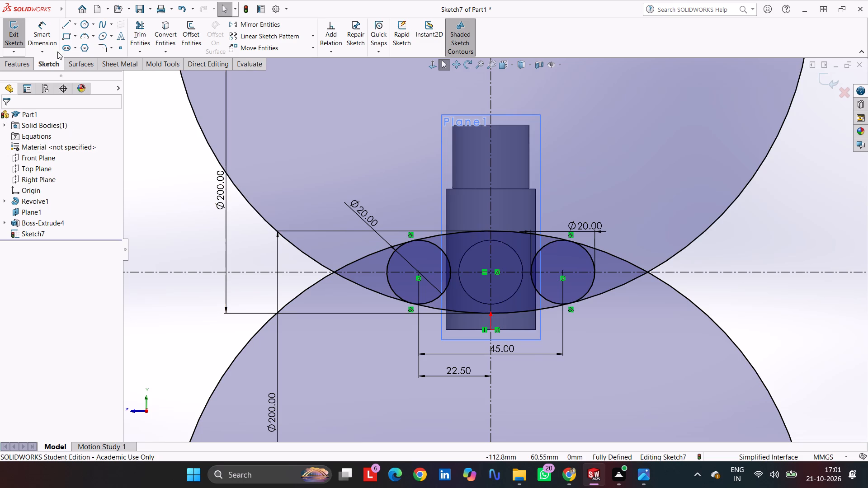
Trim away the outer portions of both 200 mm circles, leaving only the lens-shaped outline around the small circles.
click(138, 26)
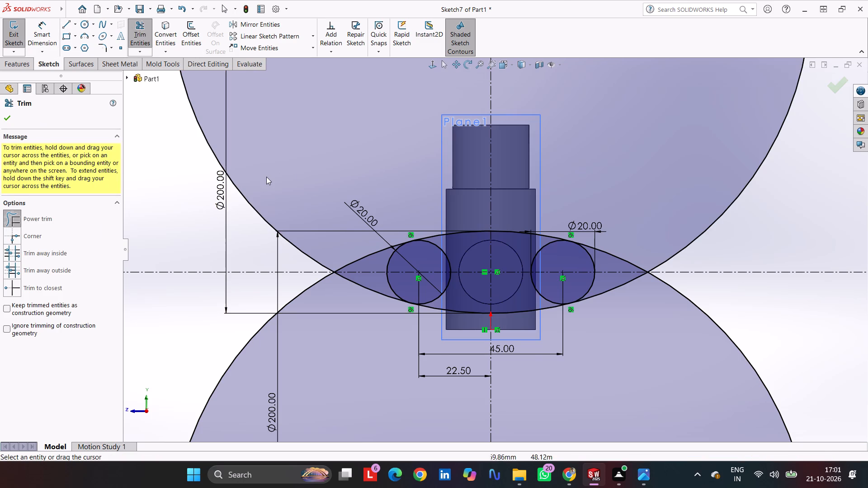
drag(265, 179, 251, 225)
drag(703, 193, 731, 213)
scroll(627, 187, up, 2)
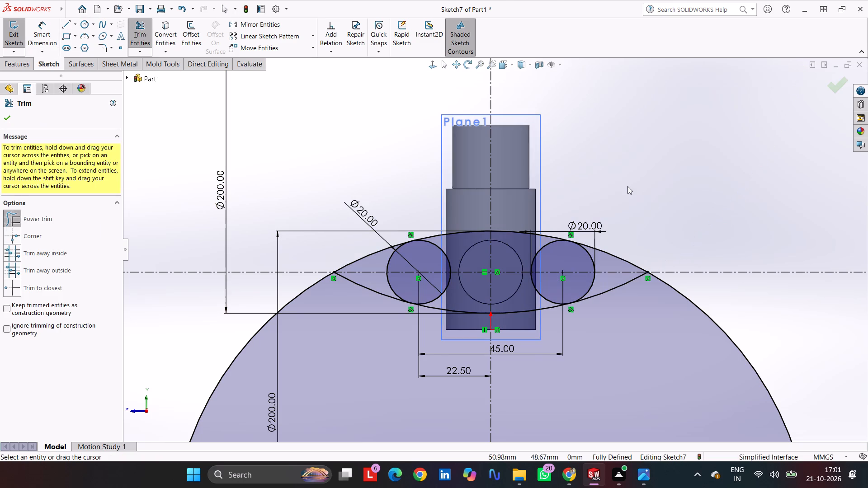
scroll(627, 186, up, 7)
scroll(530, 238, down, 7)
drag(528, 339, 594, 319)
drag(260, 375, 229, 348)
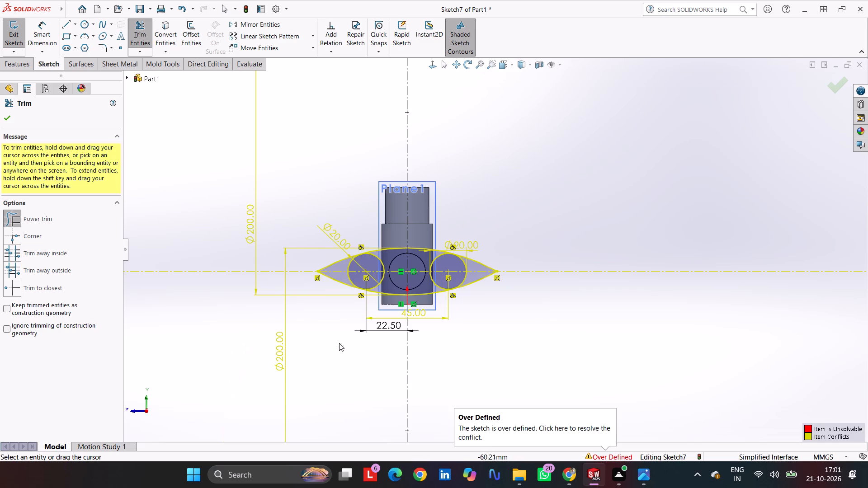
Trim the pointed ends of the lens outline back to their tangent points on the two 20 mm circles.
scroll(326, 282, down, 6)
drag(413, 253, 399, 292)
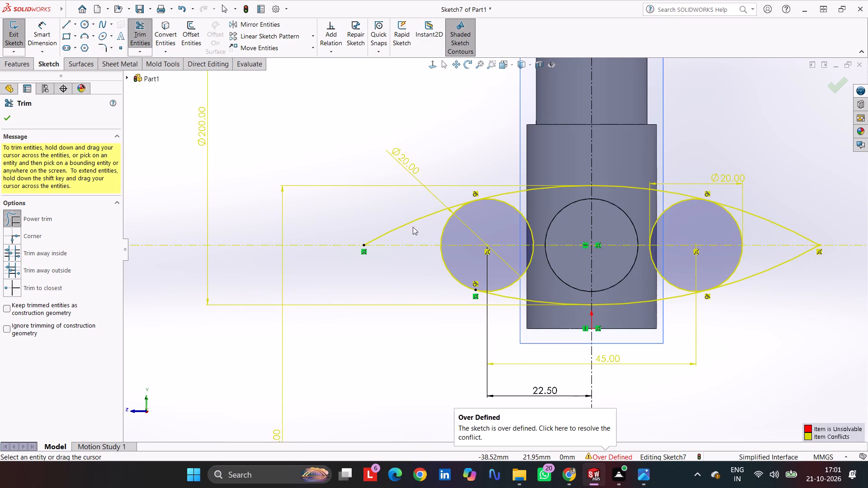
drag(415, 232, 373, 206)
drag(755, 262, 774, 310)
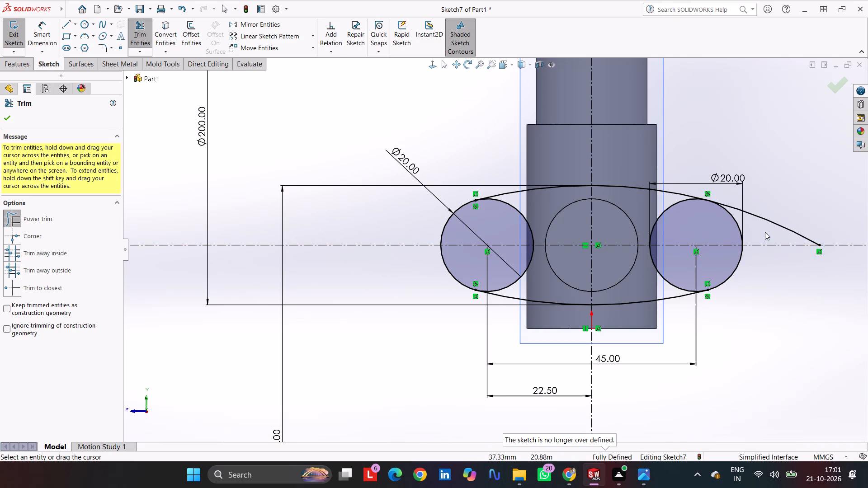
drag(765, 232, 790, 156)
Trim the inner arcs of both 20 mm circles to leave one closed flange outline with rounded ends.
scroll(765, 226, up, 4)
scroll(640, 263, down, 5)
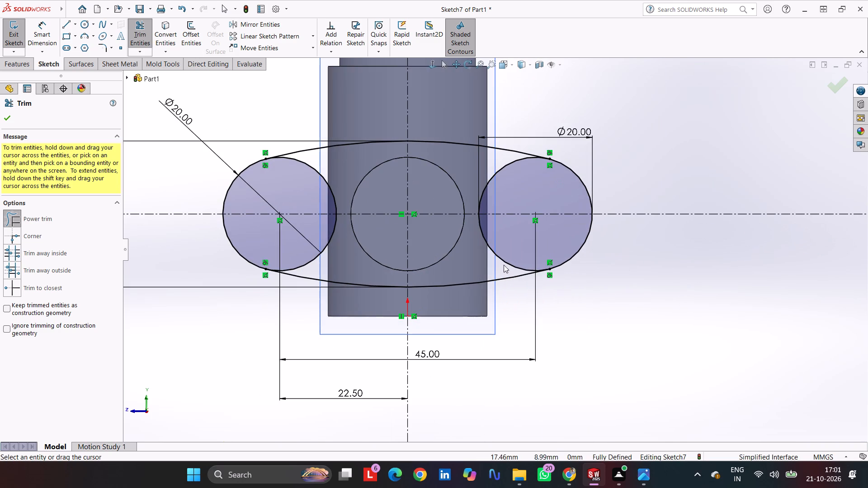
drag(321, 231, 338, 243)
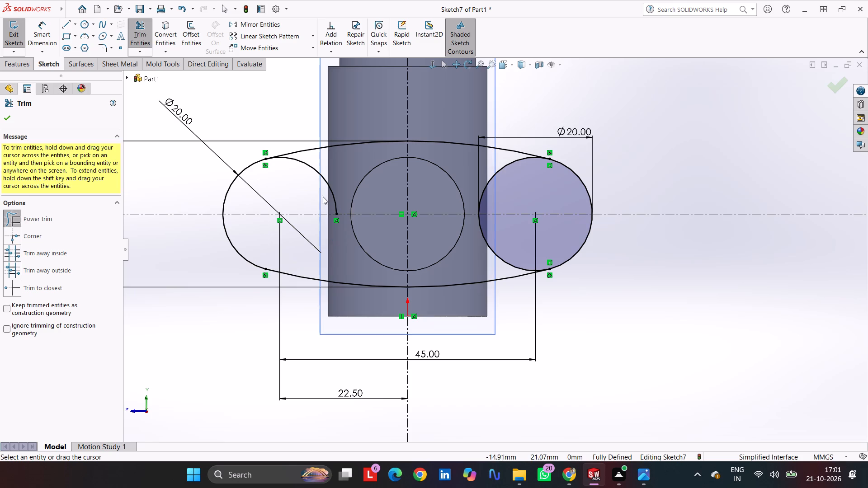
drag(326, 197, 344, 182)
drag(504, 194, 474, 189)
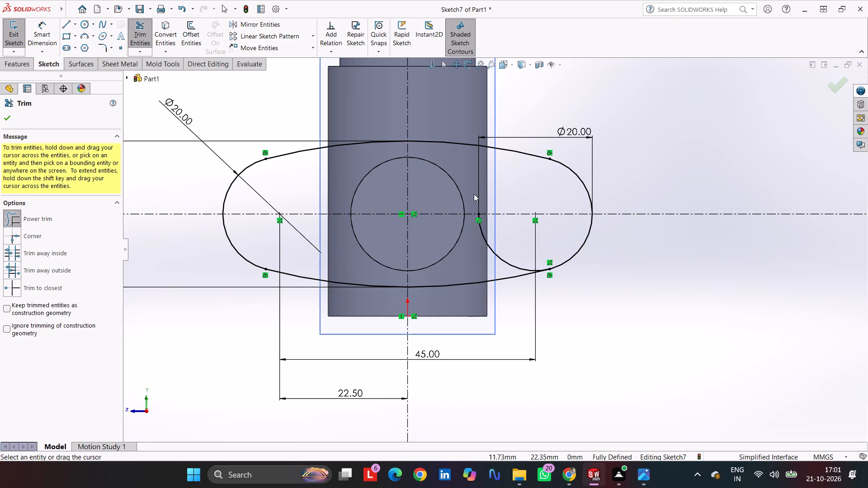
drag(500, 233, 476, 251)
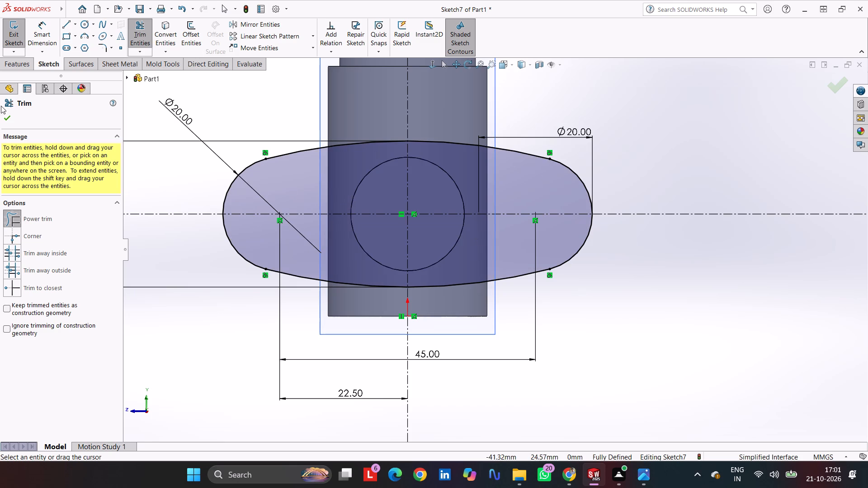
click(8, 119)
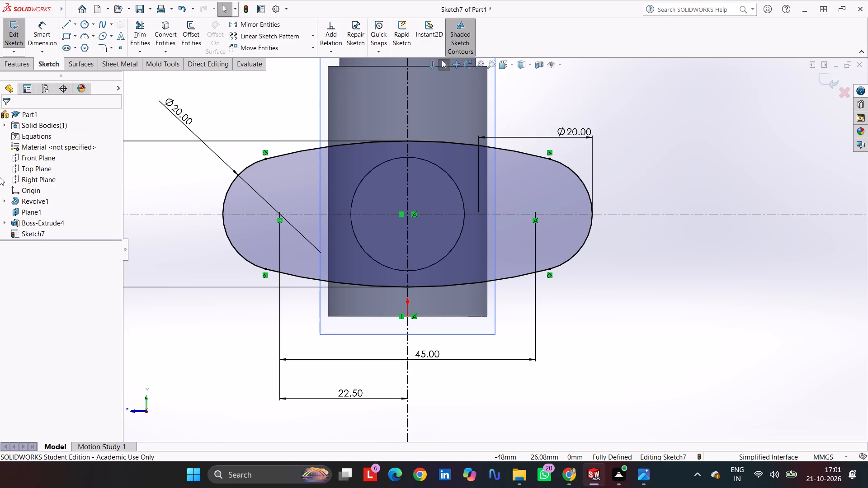
Extrude the flange profile as a blind boss 11 mm deep, reversed towards the cylindrical body.
click(14, 68)
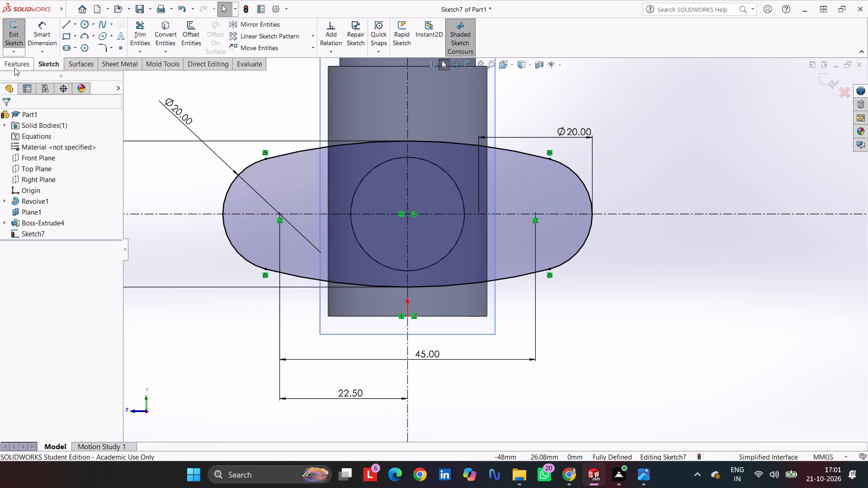
click(23, 31)
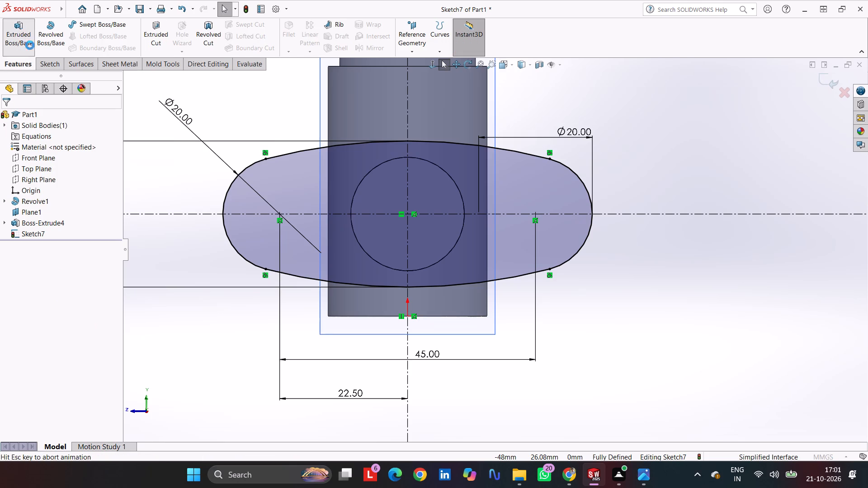
click(34, 178)
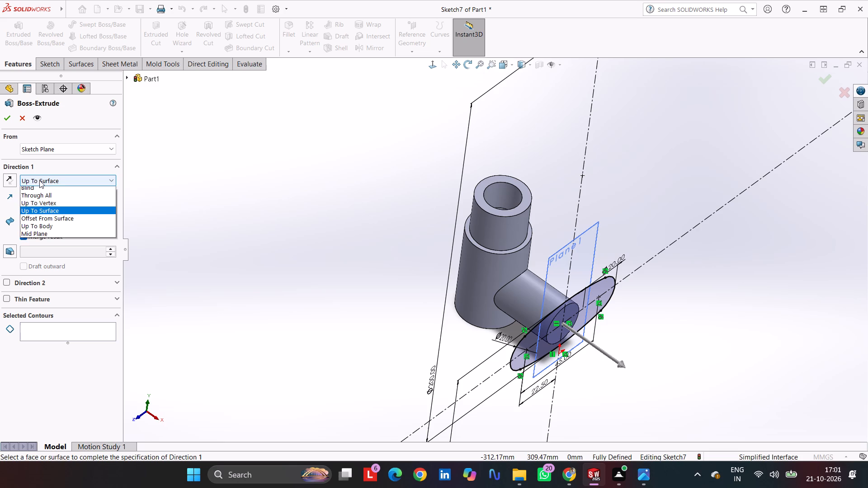
click(49, 190)
click(14, 179)
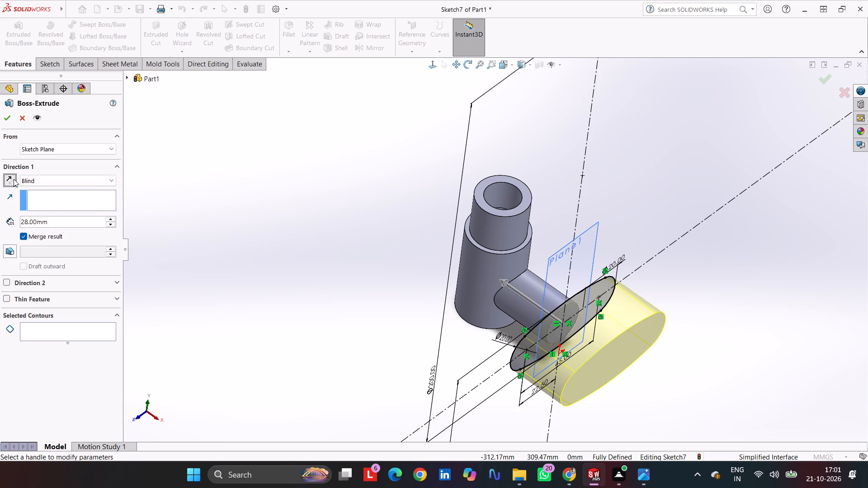
drag(52, 221, 0, 221)
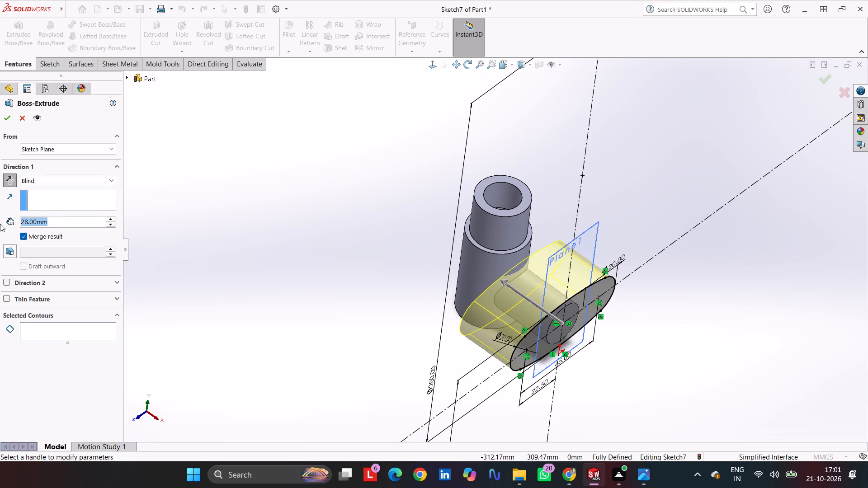
text(11)
key(Return)
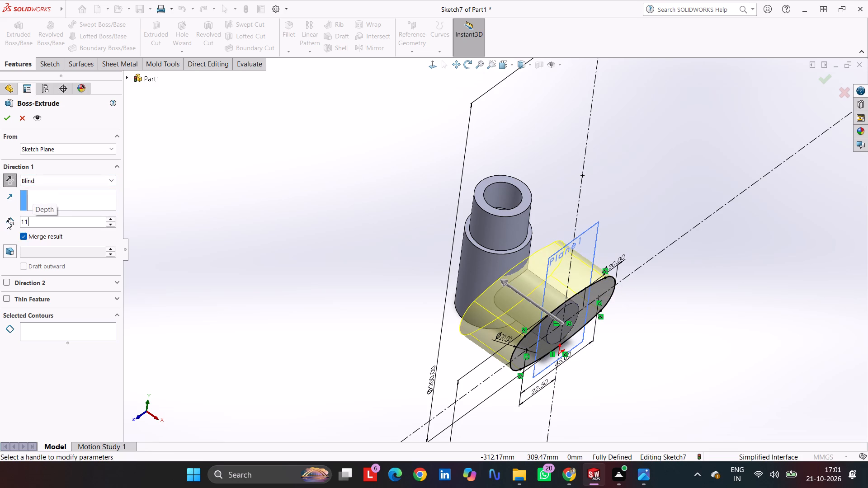
key(Return)
click(307, 242)
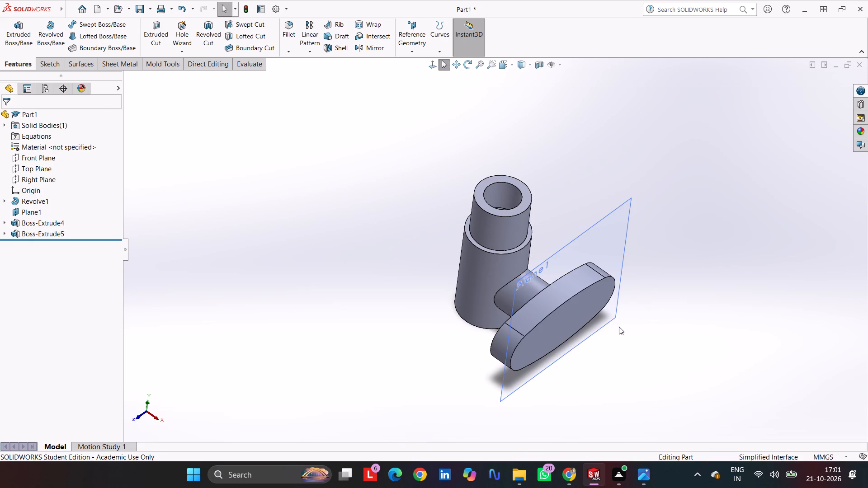
Start a sketch on the flange's outer face and draw two small equal-looking circles, each concentric with one rounded end.
middle_drag(623, 319, 661, 296)
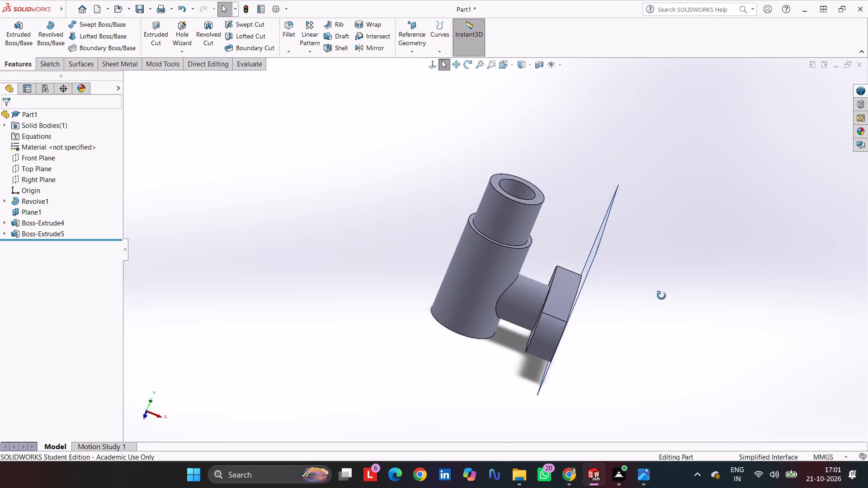
middle_drag(661, 296, 598, 267)
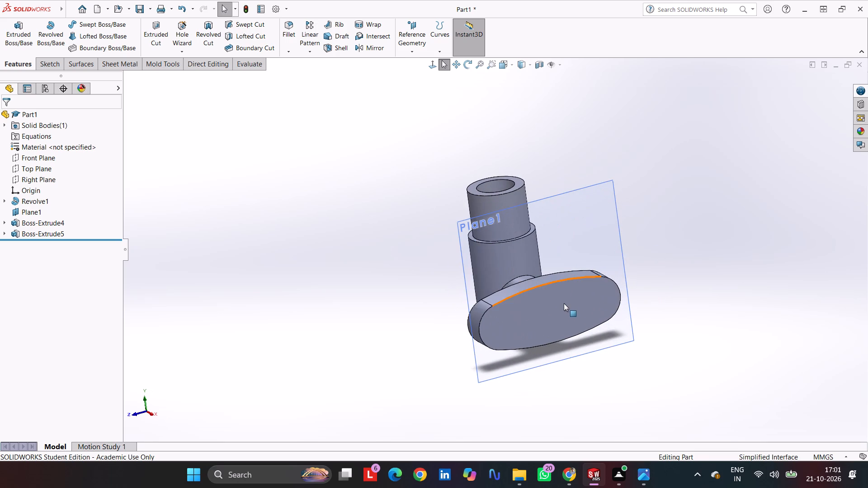
click(564, 304)
click(605, 278)
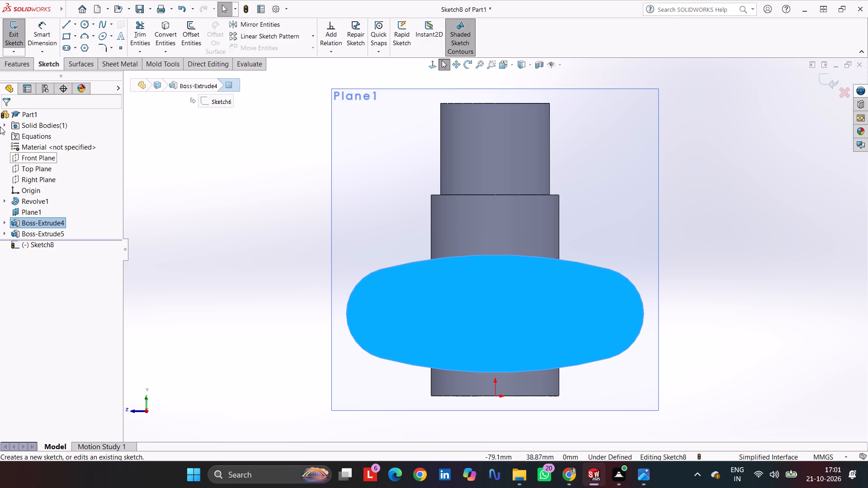
click(34, 36)
click(80, 23)
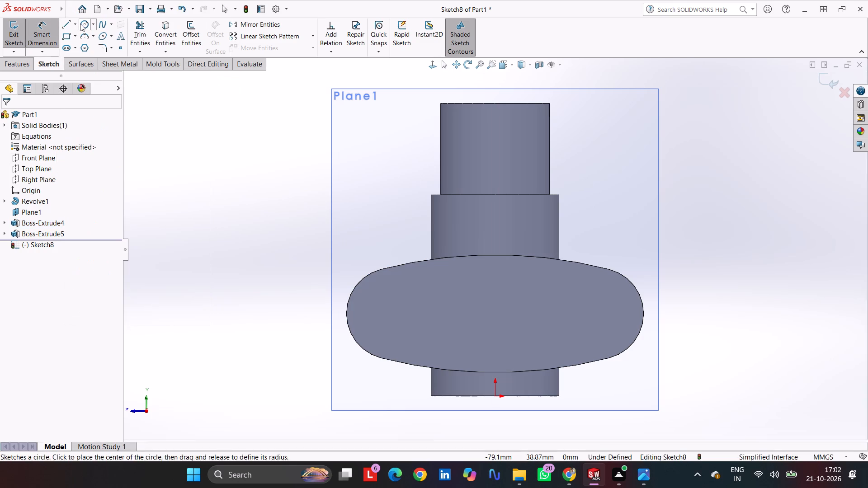
click(392, 314)
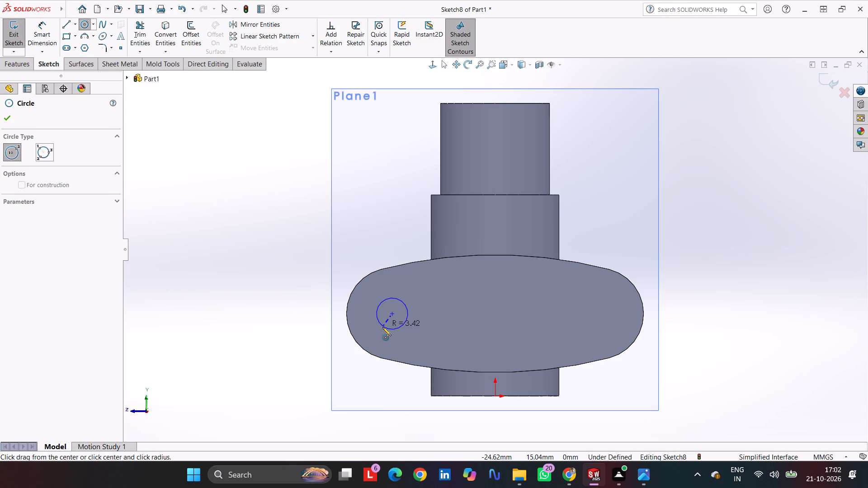
click(381, 331)
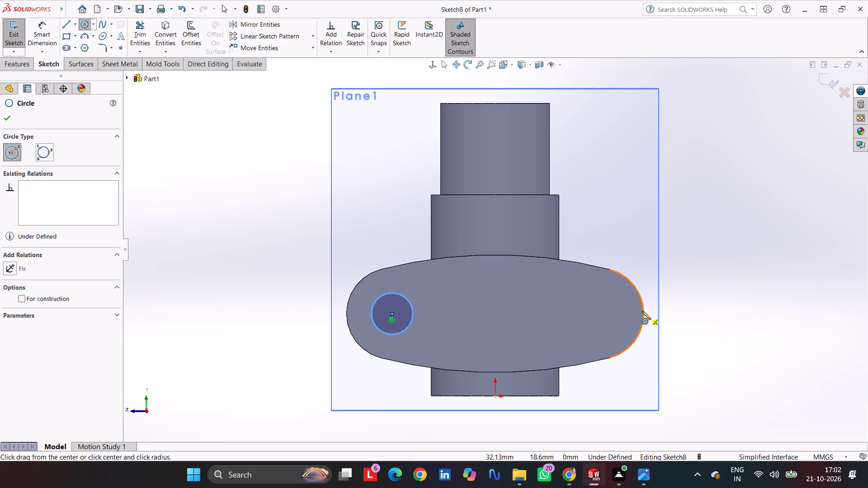
click(599, 314)
click(598, 334)
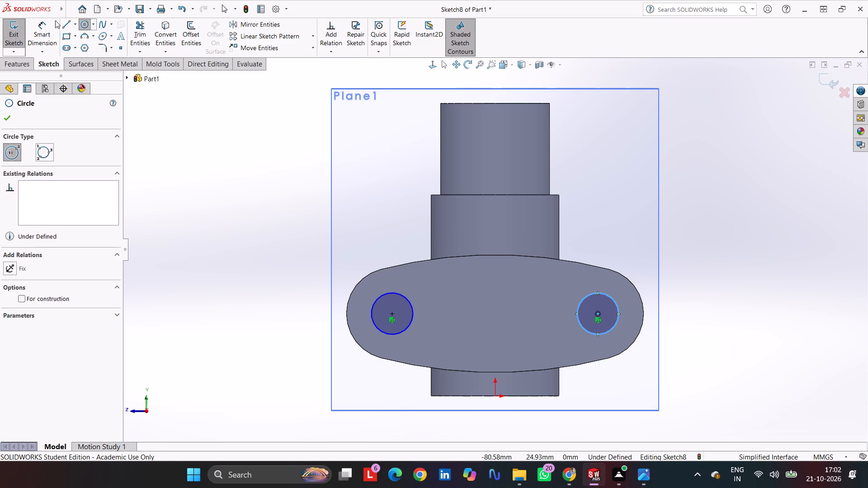
Dimension both circles at the flange's rounded ends to a diameter of 11 mm.
click(48, 23)
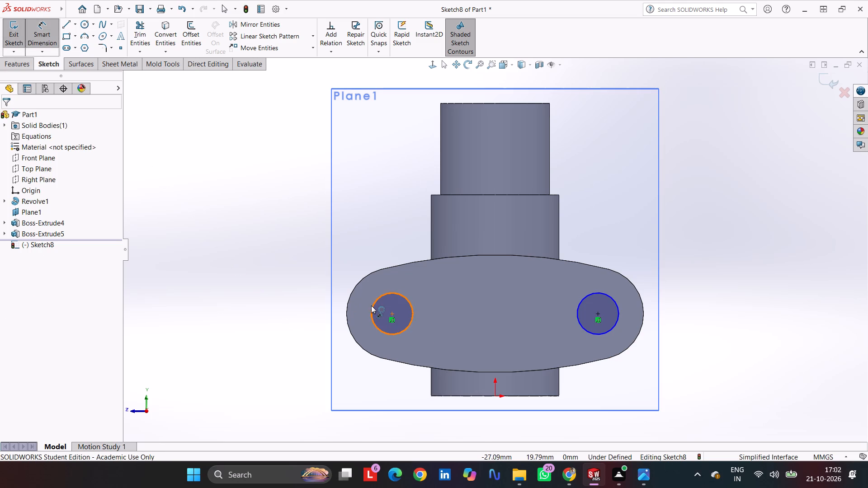
click(371, 305)
click(311, 293)
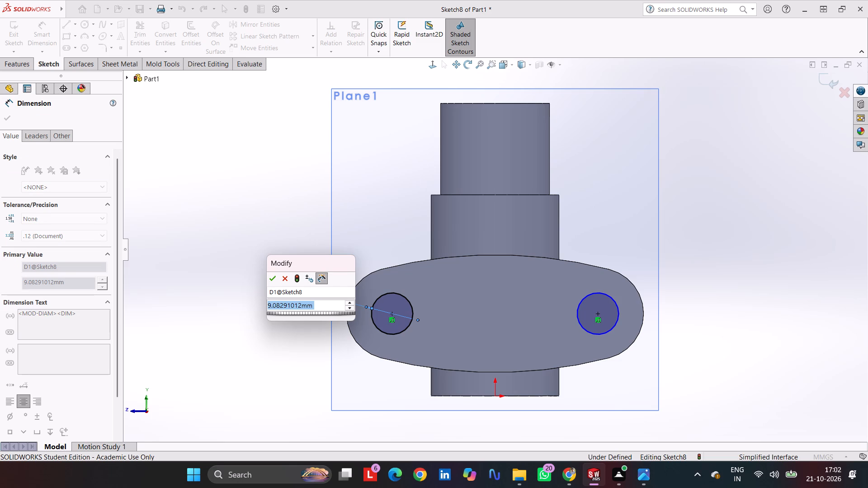
text(11)
key(Return)
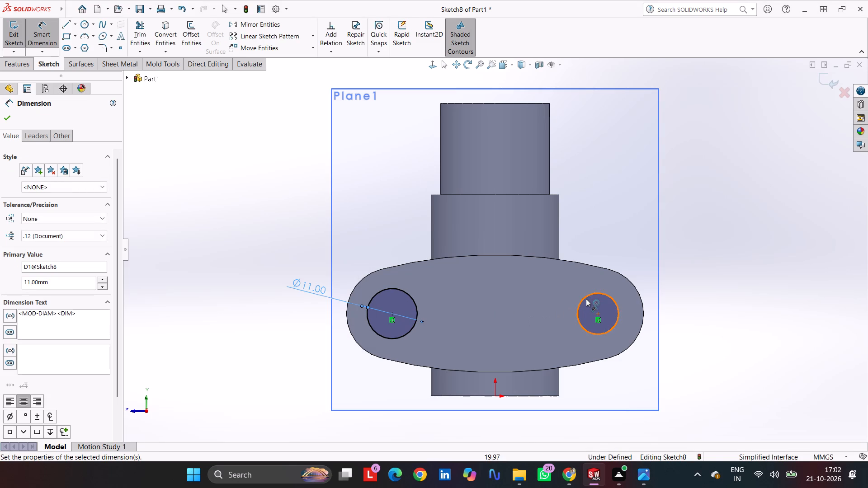
click(586, 299)
click(525, 304)
text(11)
key(Return)
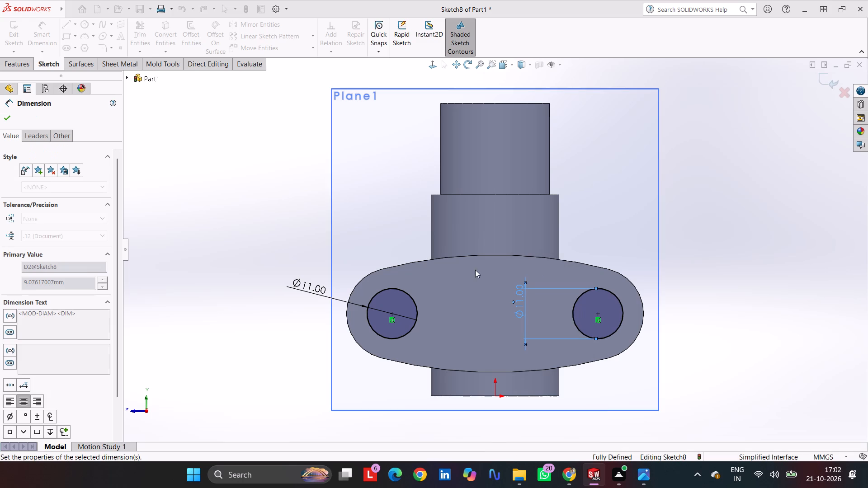
Cut-extrude the two 11 mm circles through the flange to form its end holes.
click(15, 66)
click(159, 32)
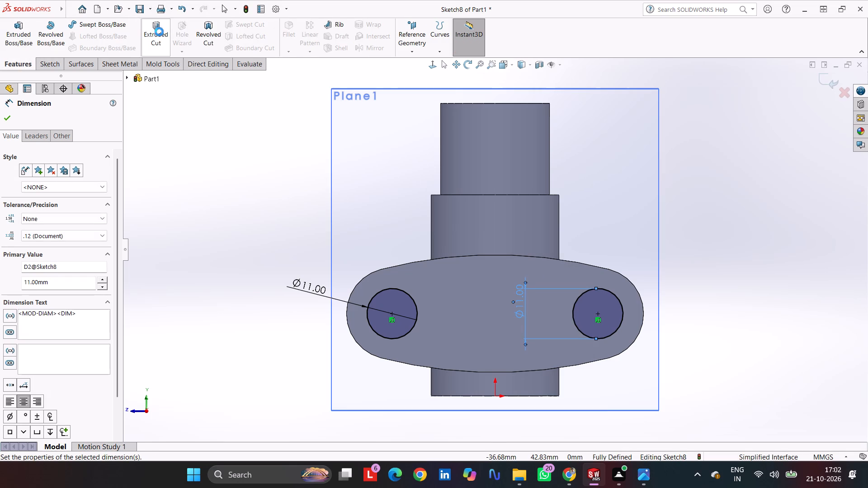
middle_drag(241, 206, 313, 270)
click(8, 119)
click(350, 253)
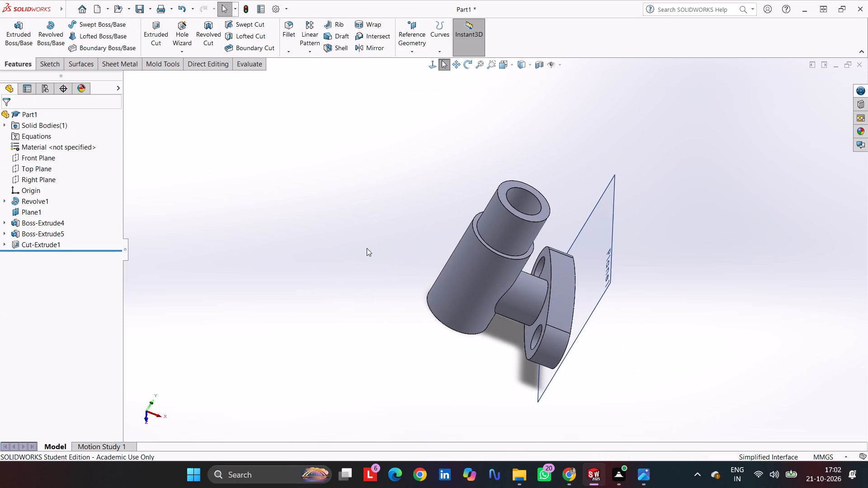
Sketch an 8 mm diameter circle on the flange's outer face, centred midway between the two end holes.
middle_drag(380, 248, 268, 195)
click(521, 291)
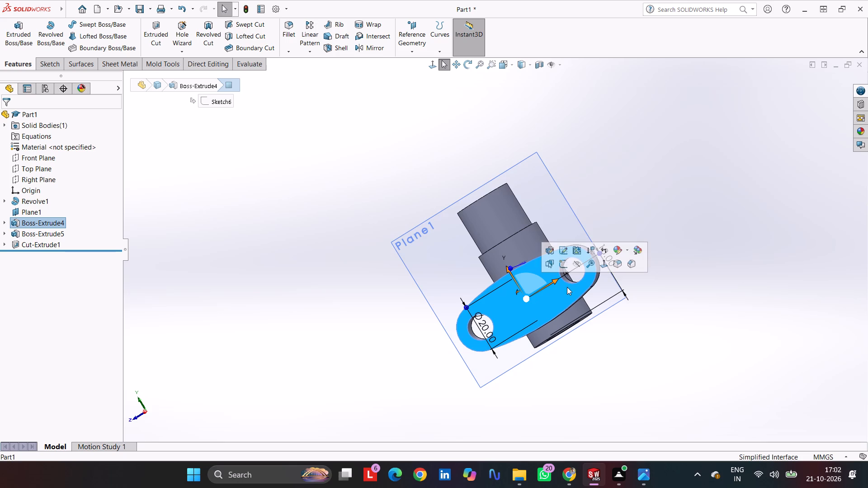
click(562, 264)
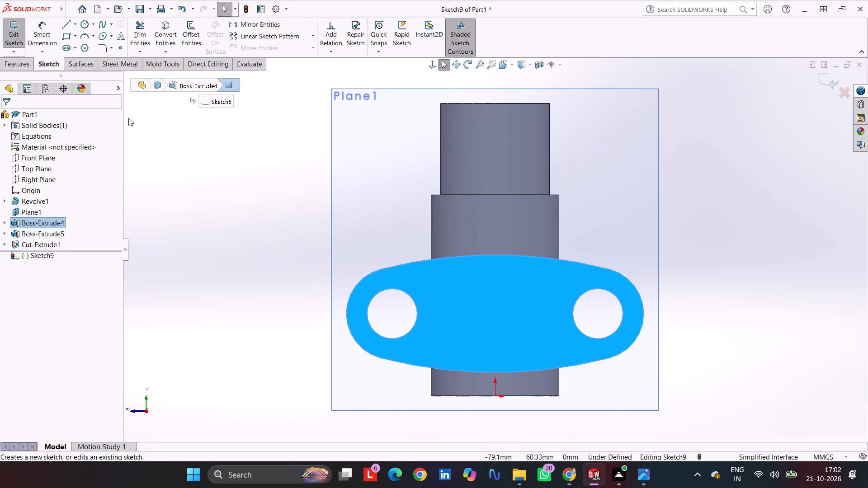
click(84, 27)
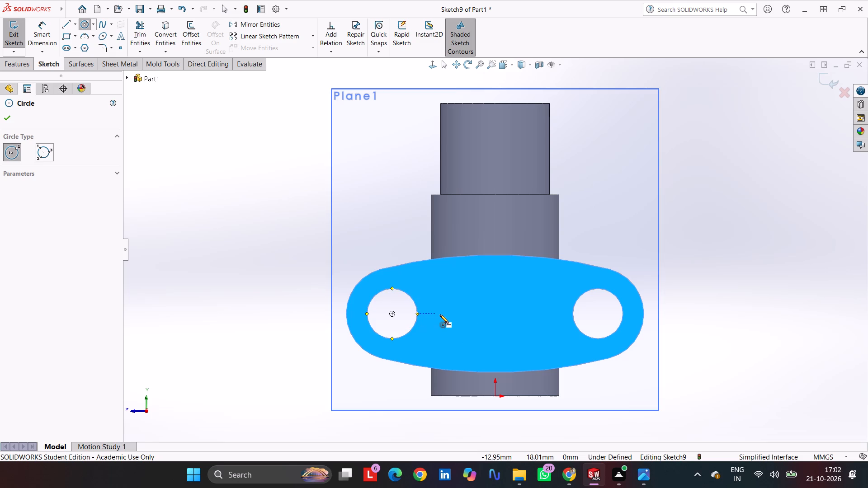
click(494, 313)
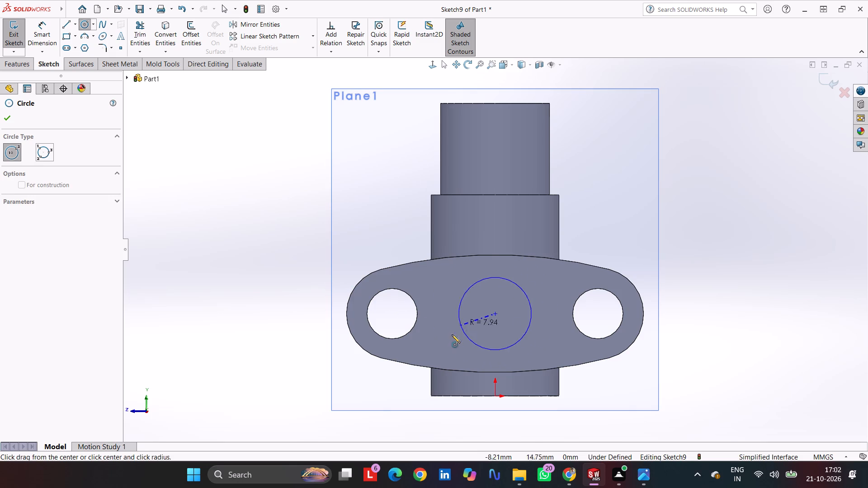
click(454, 323)
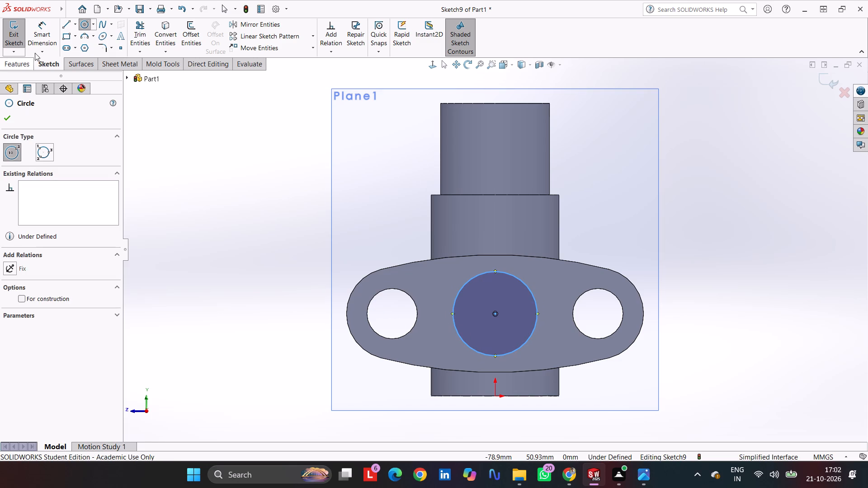
click(44, 27)
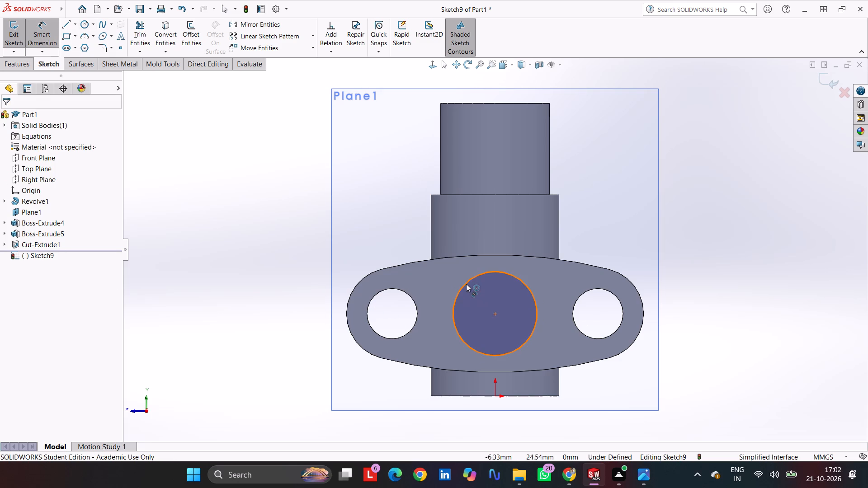
click(466, 284)
click(438, 310)
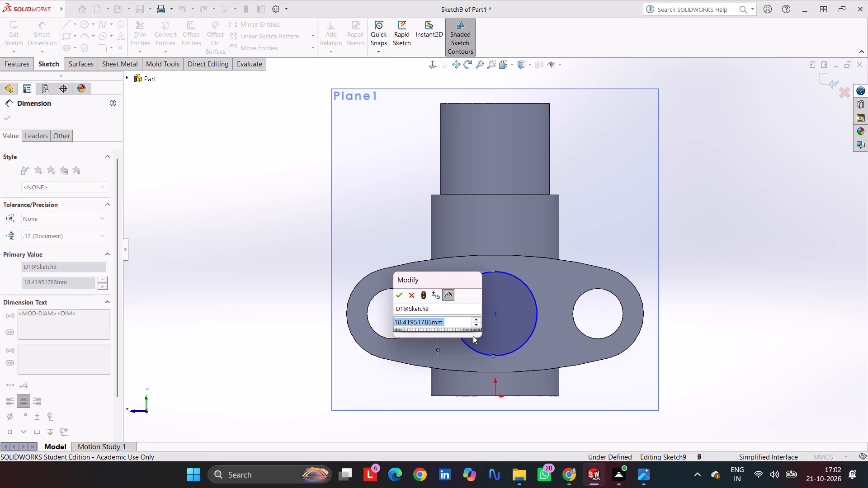
key(8)
key(Return)
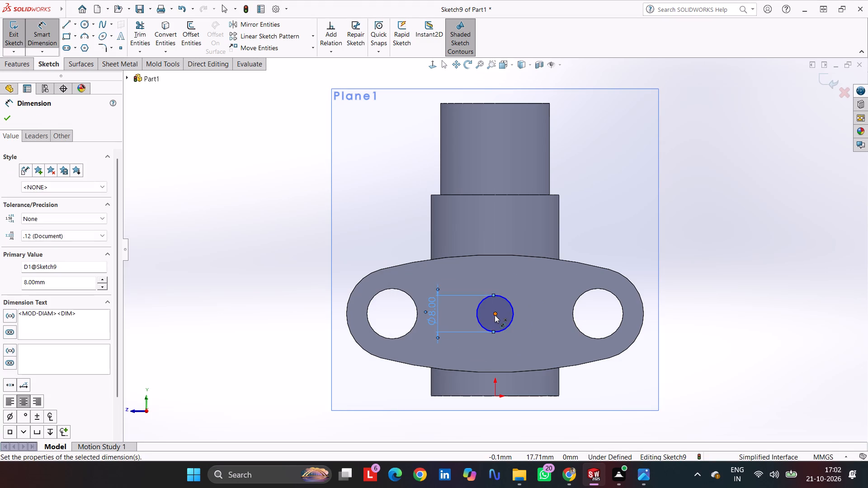
Locate the 8 mm circle's centre with an 18 mm dimension from the origin and a Vertical relation to it.
click(494, 314)
click(493, 395)
click(589, 359)
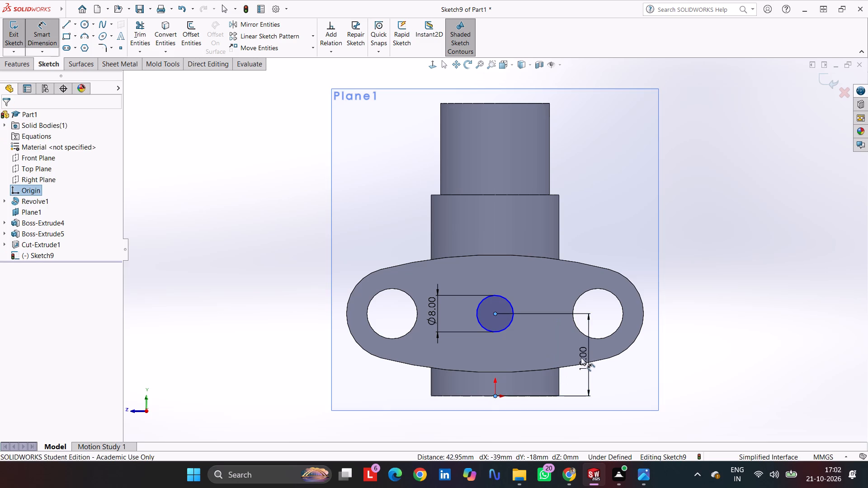
click(551, 343)
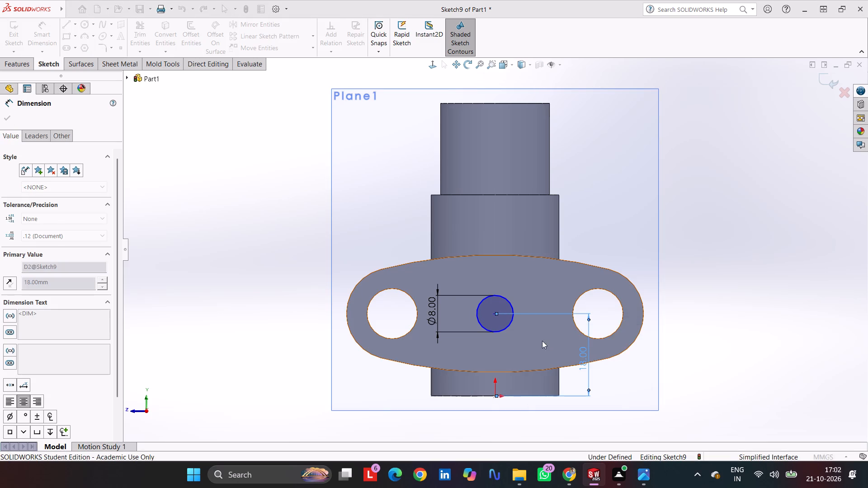
click(495, 313)
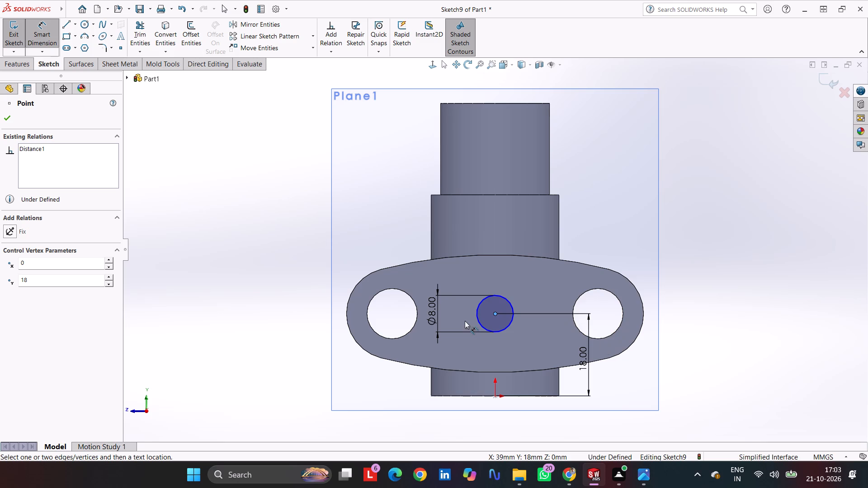
key(Escape)
key(Escape)
key(Escape)
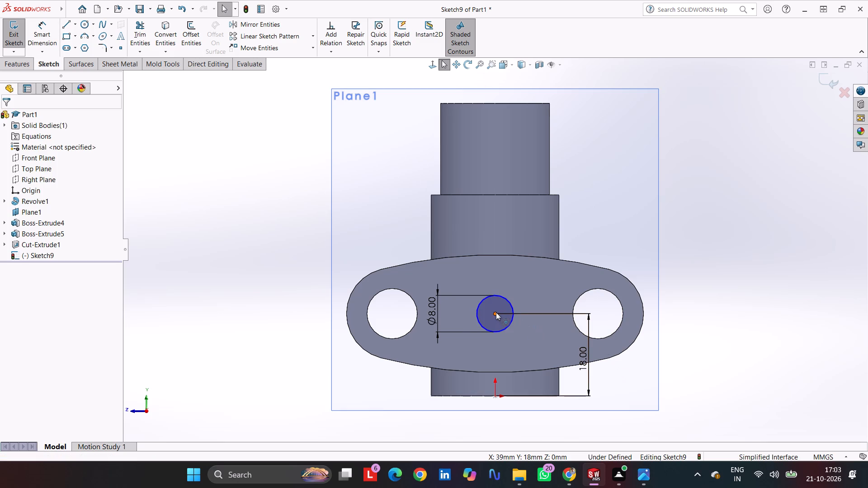
click(496, 312)
ctrl+click(494, 395)
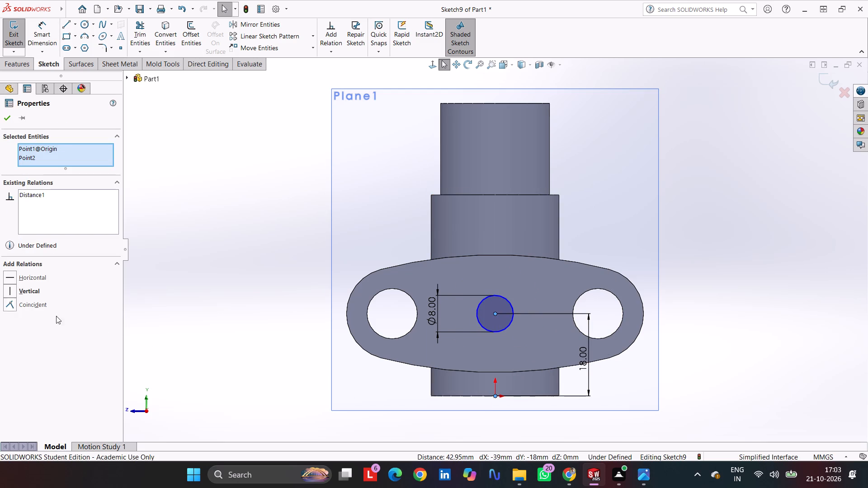
click(29, 293)
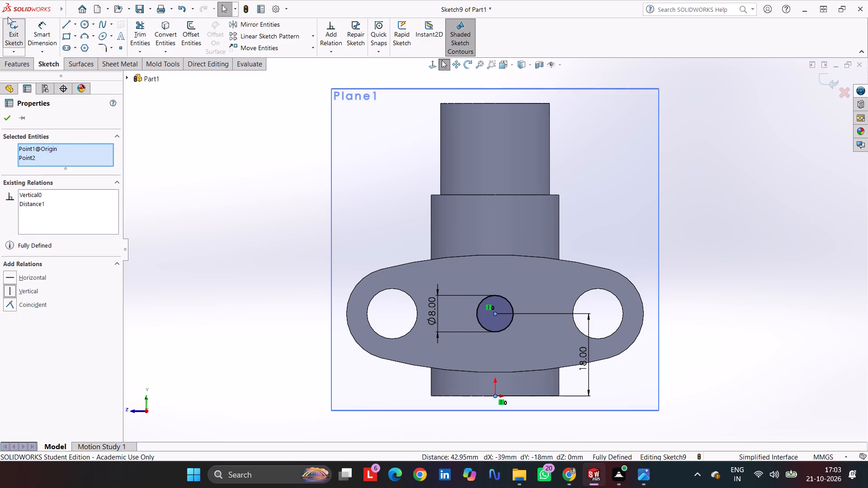
Cut-extrude the 8 mm circle with the Up To Next end condition, through the flange and side boss into the main bore.
click(12, 67)
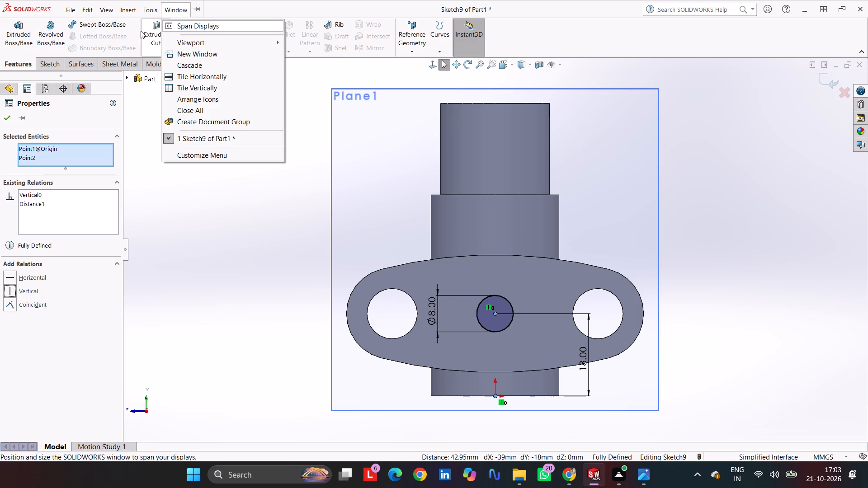
click(144, 31)
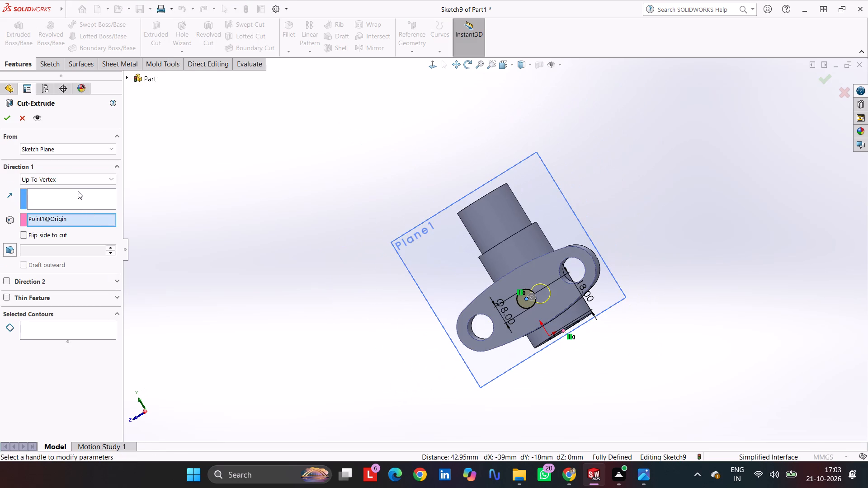
click(78, 181)
click(77, 209)
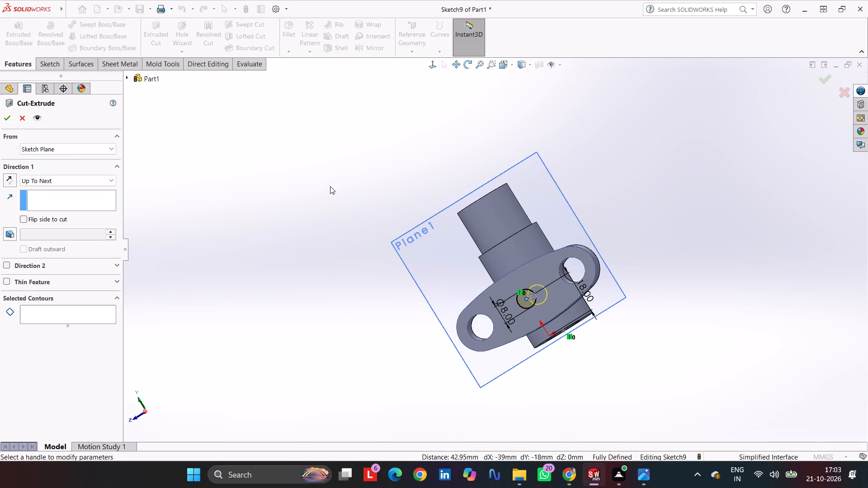
middle_drag(346, 183, 381, 423)
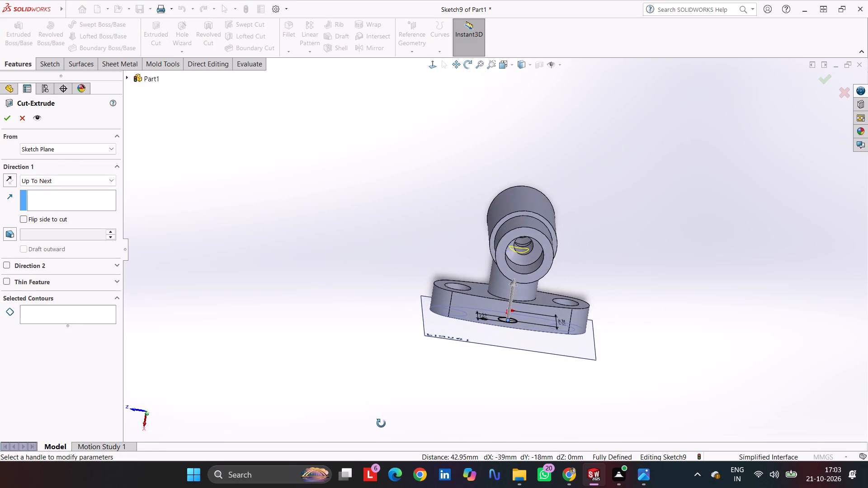
middle_drag(381, 423, 184, 383)
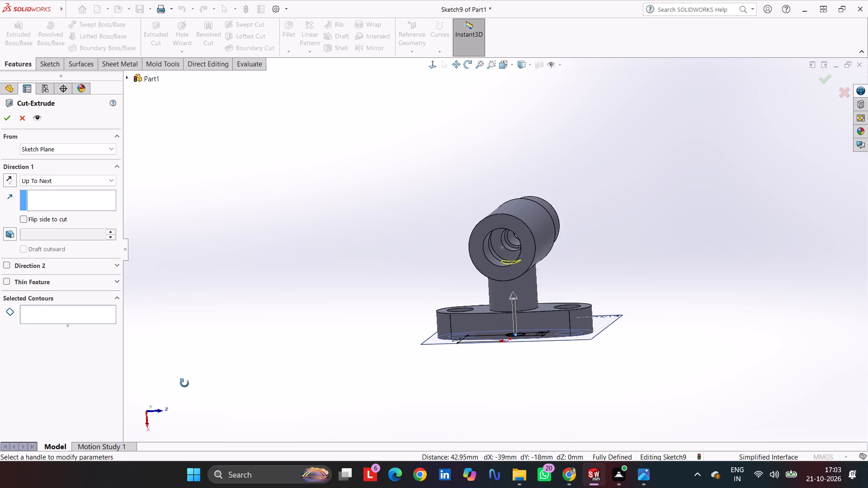
middle_drag(184, 383, 215, 356)
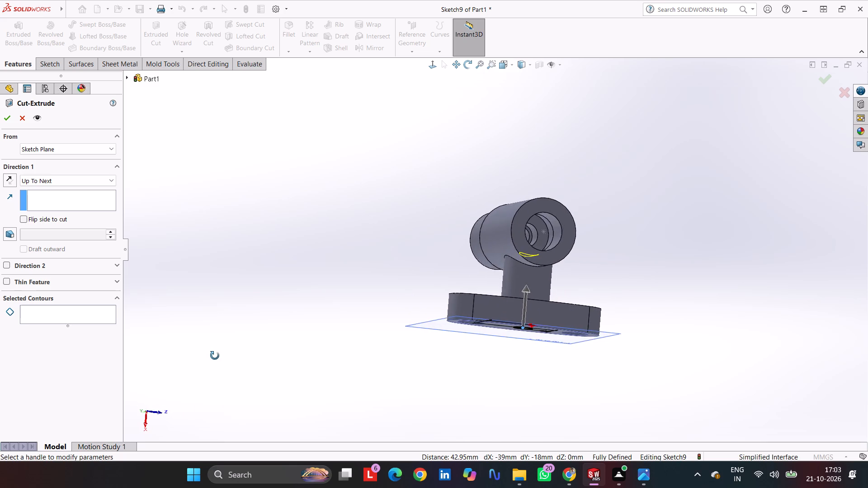
middle_drag(215, 356, 201, 379)
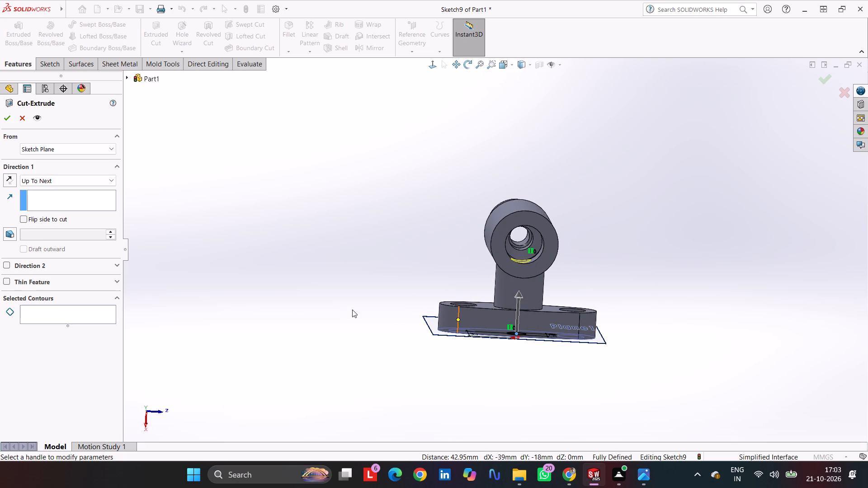
key(Return)
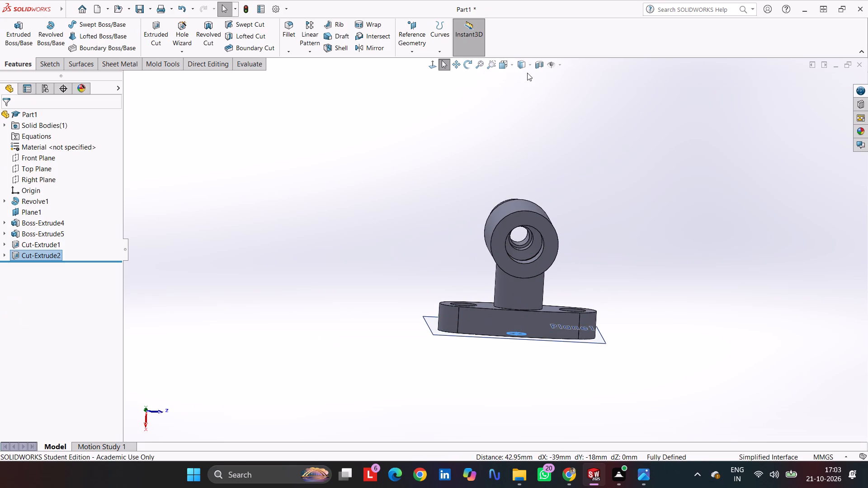
Inspect the bores and the side passage in a section view along the Front Plane, leaving the section unapplied.
click(537, 67)
middle_drag(590, 230, 637, 247)
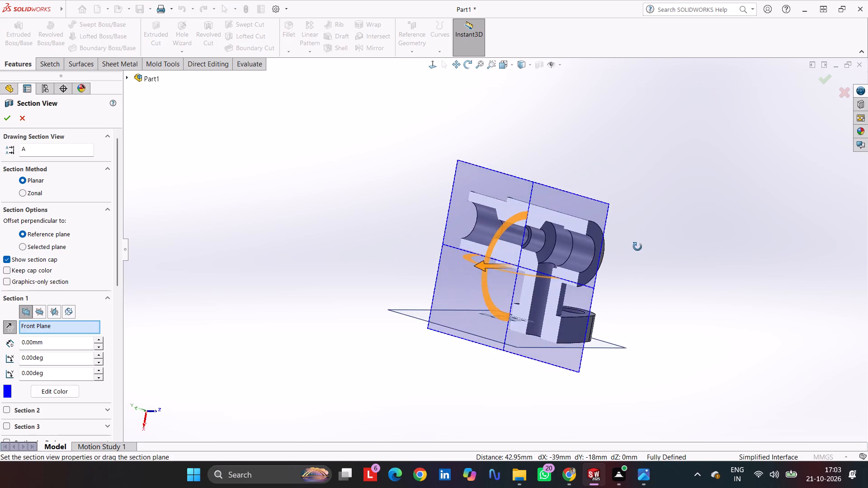
middle_drag(637, 247, 670, 247)
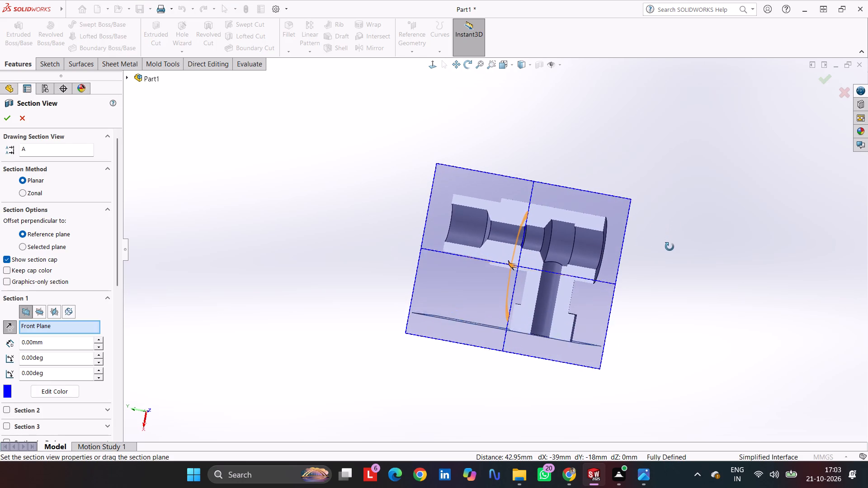
middle_drag(670, 247, 672, 258)
key(Escape)
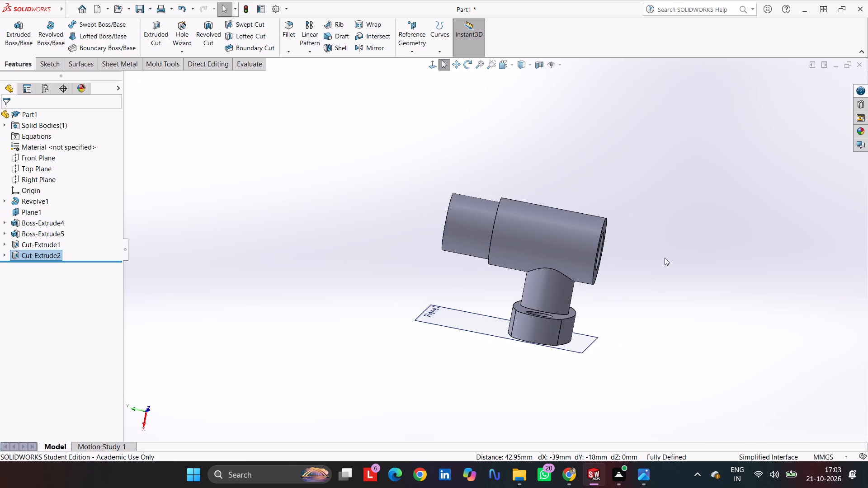
Hide the reference plane Plane1 at the flange's outer face.
middle_drag(646, 272, 723, 237)
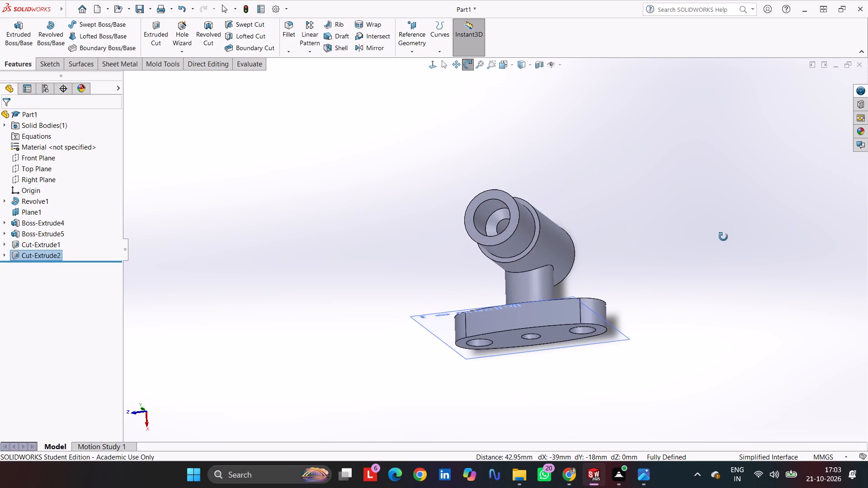
middle_drag(723, 237, 738, 229)
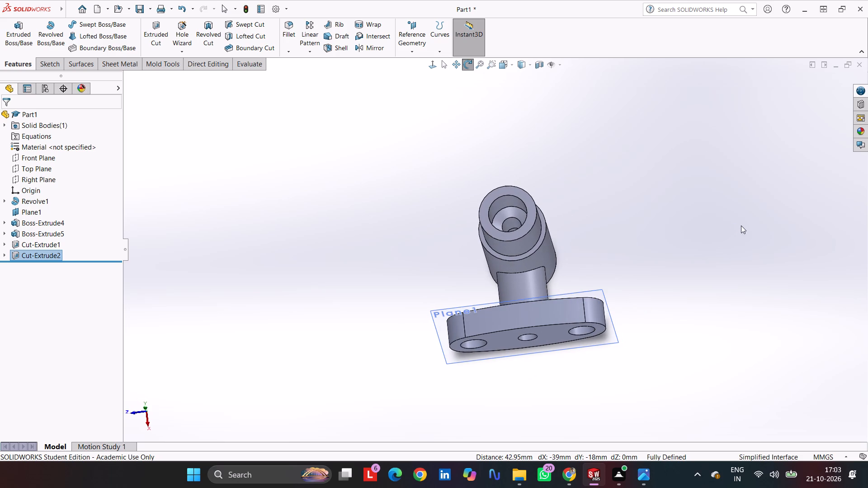
middle_drag(729, 252, 811, 260)
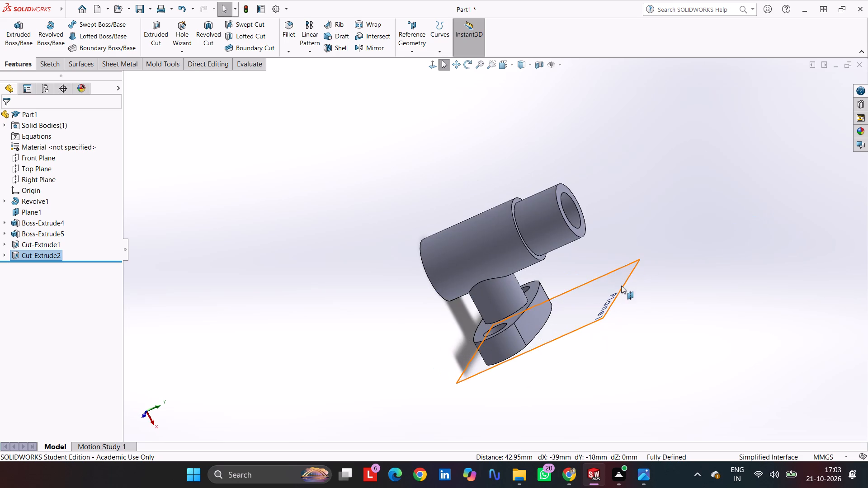
click(621, 286)
click(679, 259)
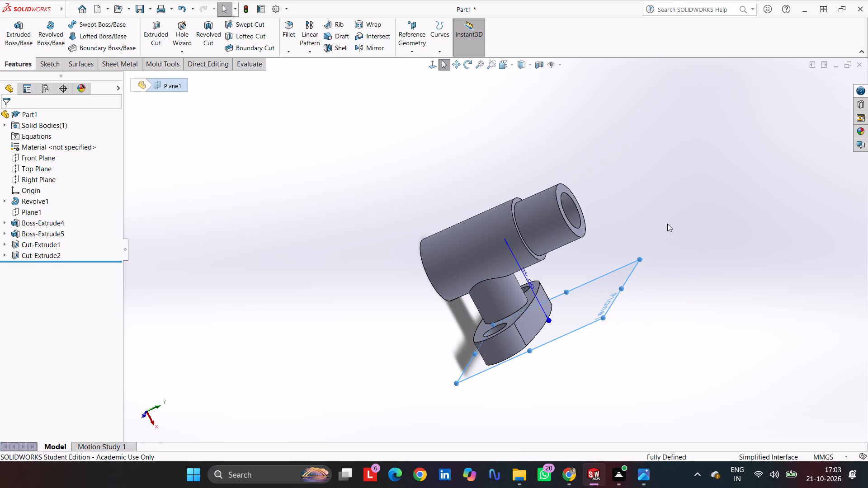
Create a reference plane offset 20 mm from the Right Plane, flipped to the side opposite the flange.
click(656, 151)
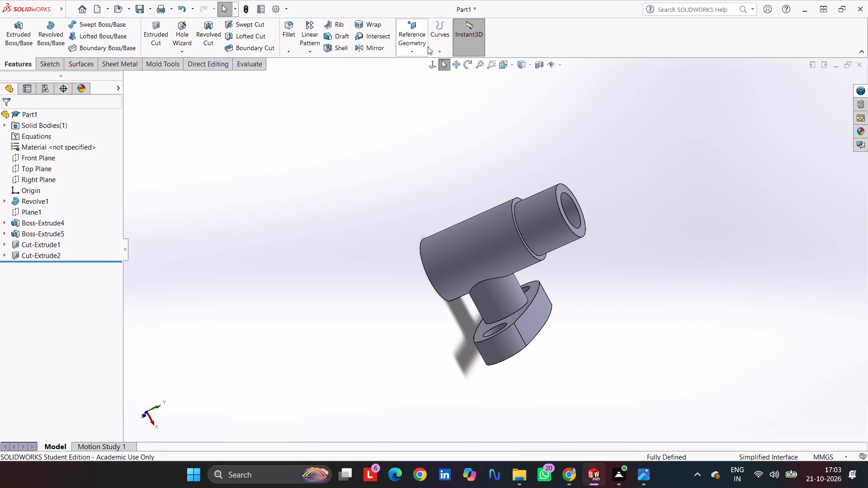
click(420, 54)
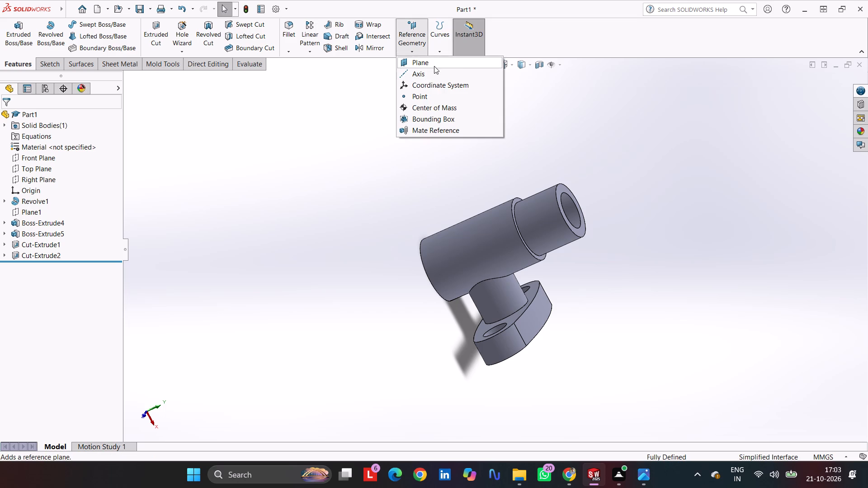
click(434, 65)
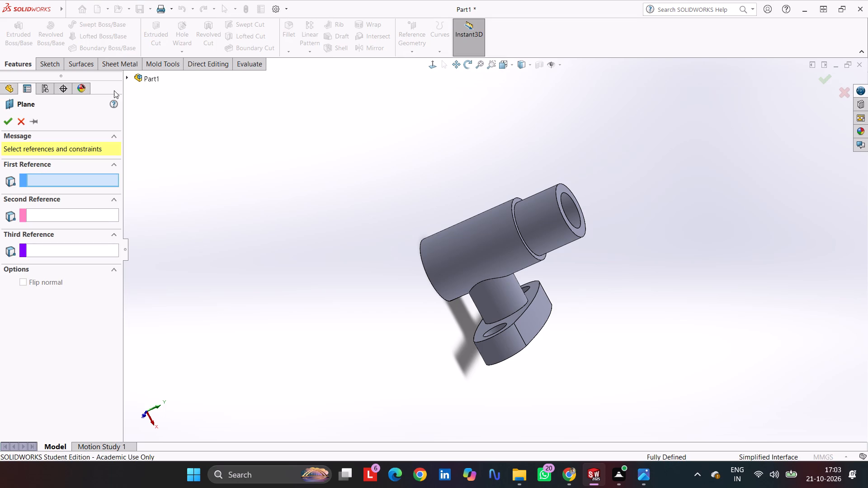
click(127, 76)
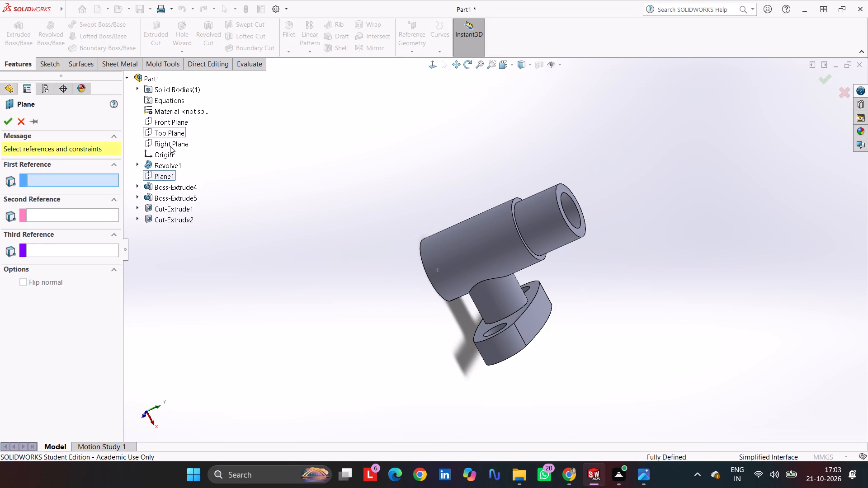
click(170, 146)
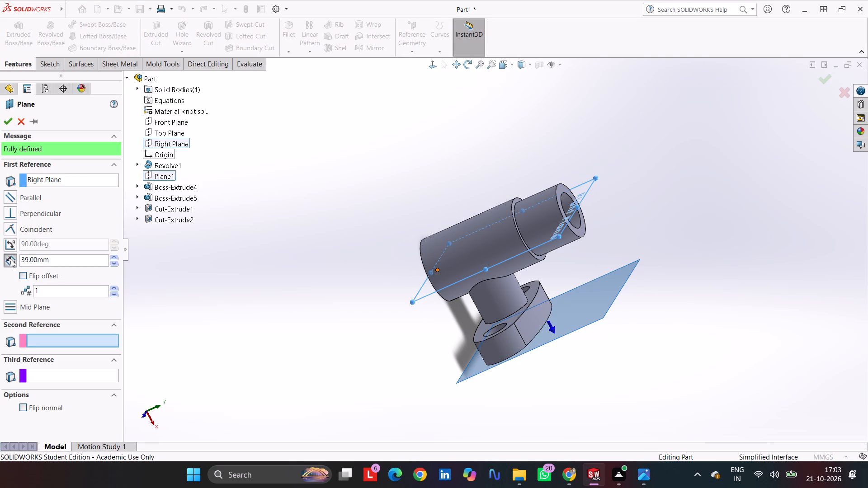
click(24, 275)
drag(61, 262, 43, 262)
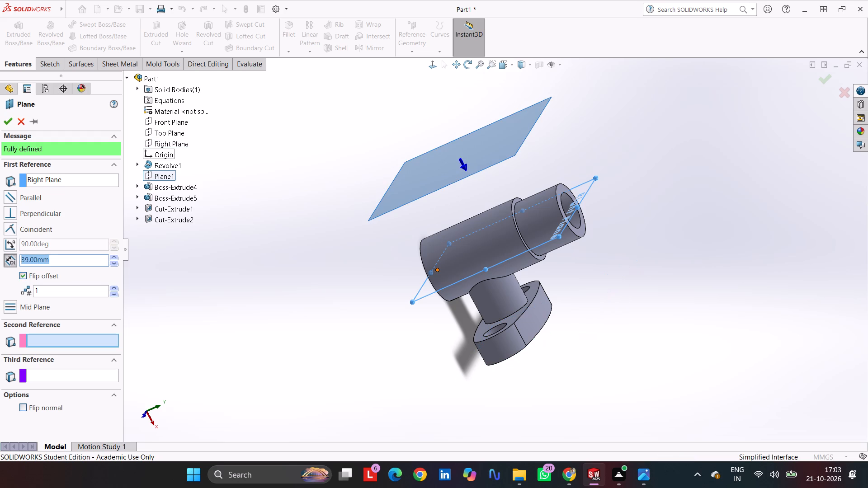
drag(43, 262, 9, 263)
text(20)
key(Return)
key(Return)
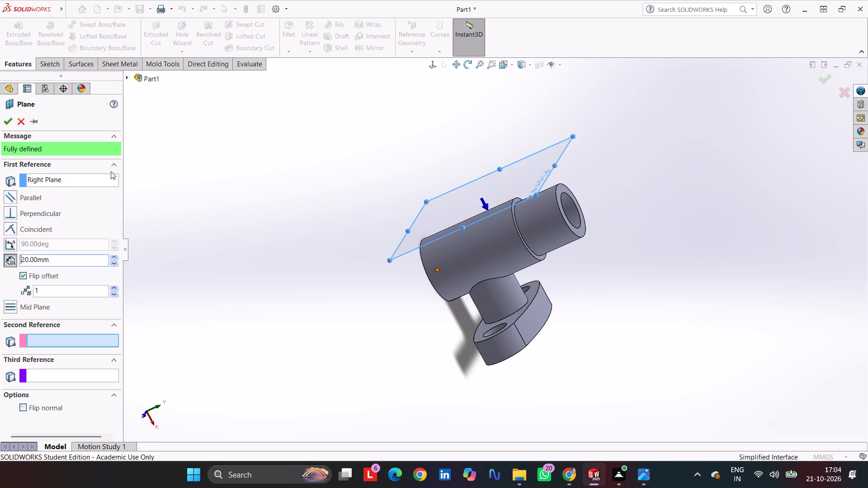
Sketch a 20 mm diameter circle on the new offset plane, over the main cylinder's larger section.
click(36, 68)
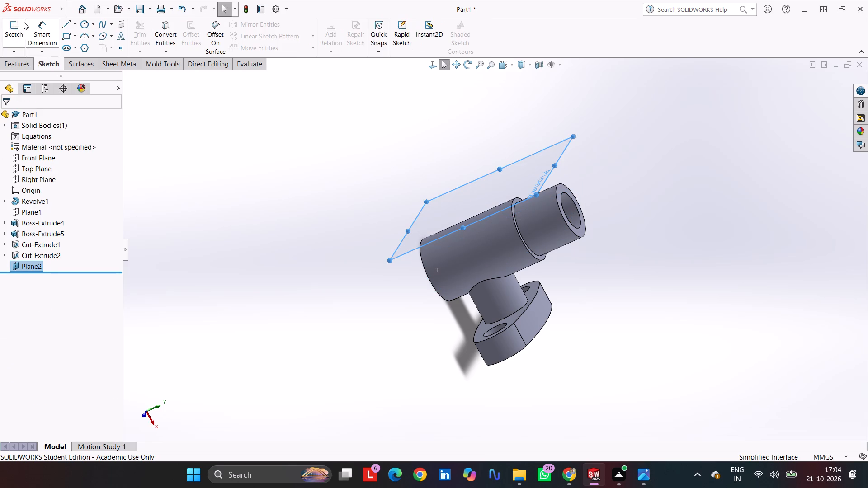
click(24, 22)
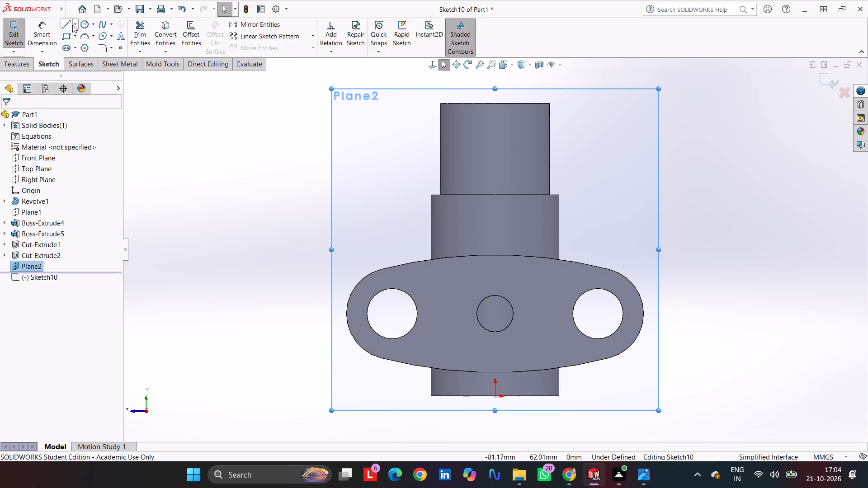
click(86, 23)
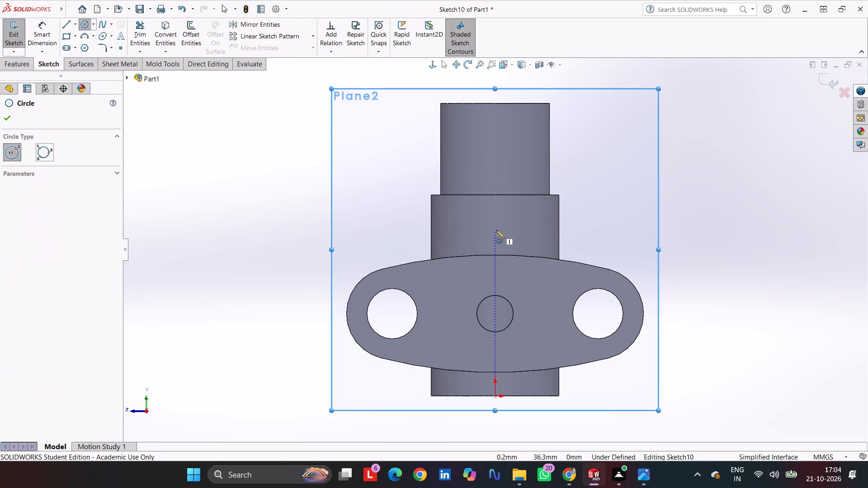
click(496, 230)
click(524, 291)
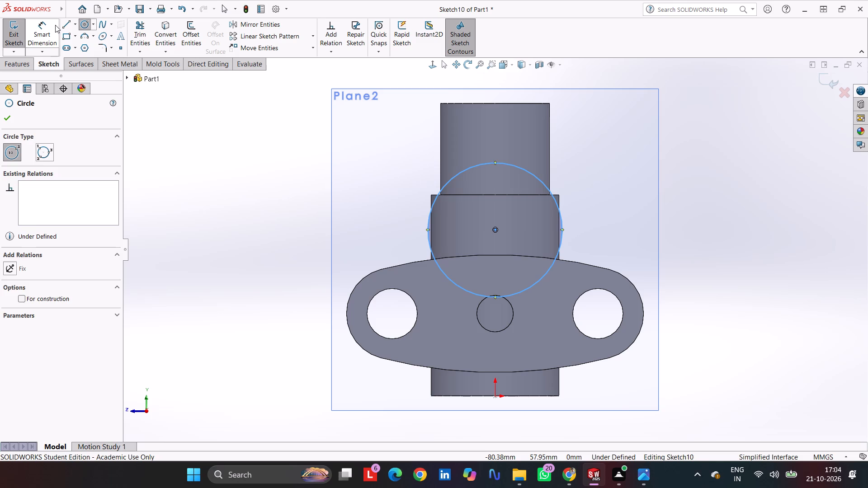
click(48, 27)
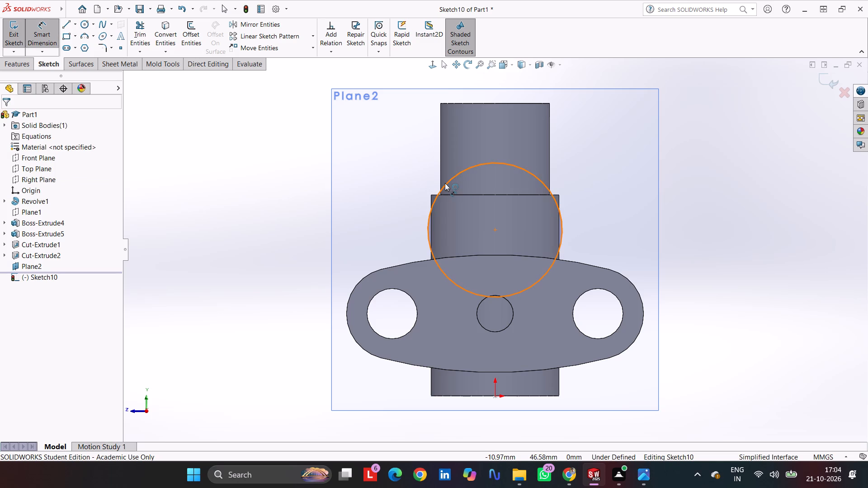
click(445, 183)
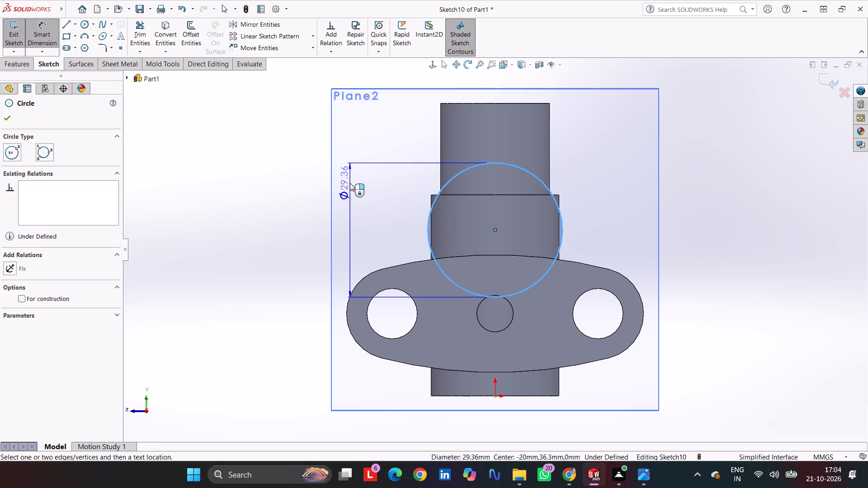
click(350, 183)
text(20)
key(Return)
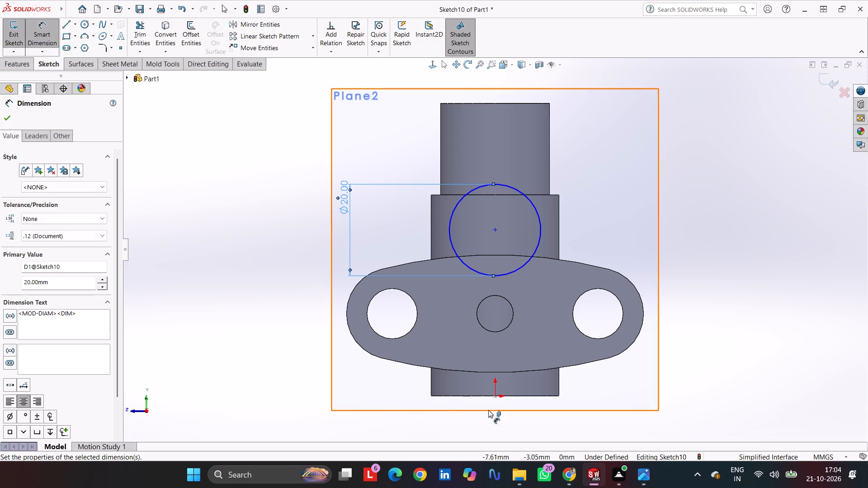
Dimension the circle's centre 32 mm from the origin along the main cylinder's length.
click(495, 395)
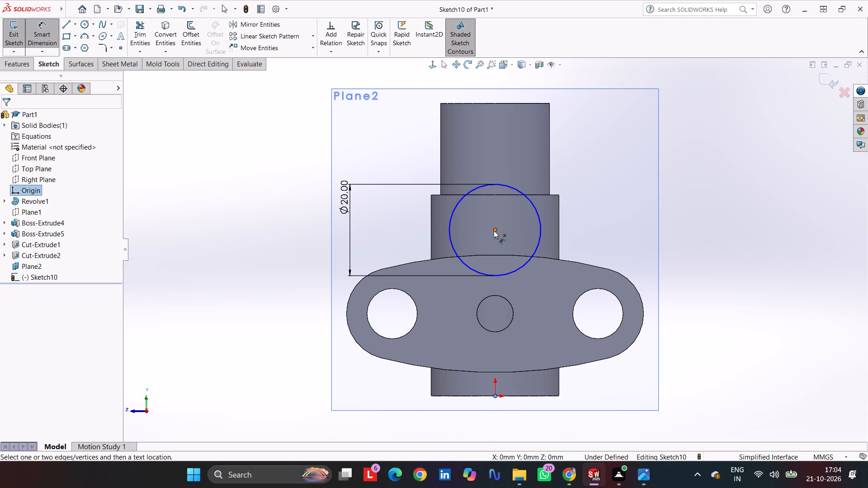
click(494, 230)
click(662, 270)
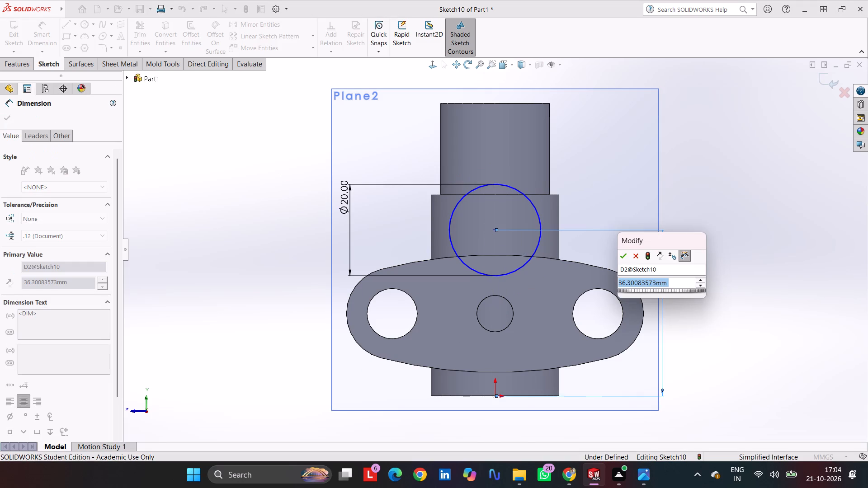
text(312)
key(Return)
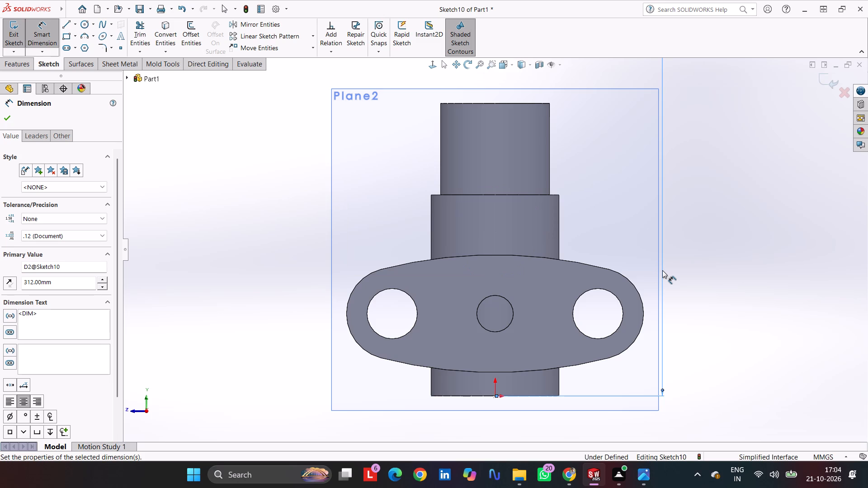
key(ctrl+z)
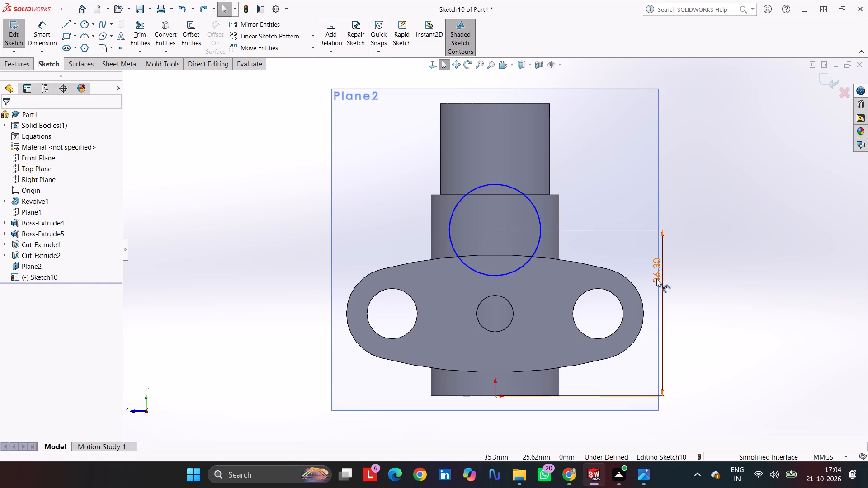
double_click(659, 276)
text(32)
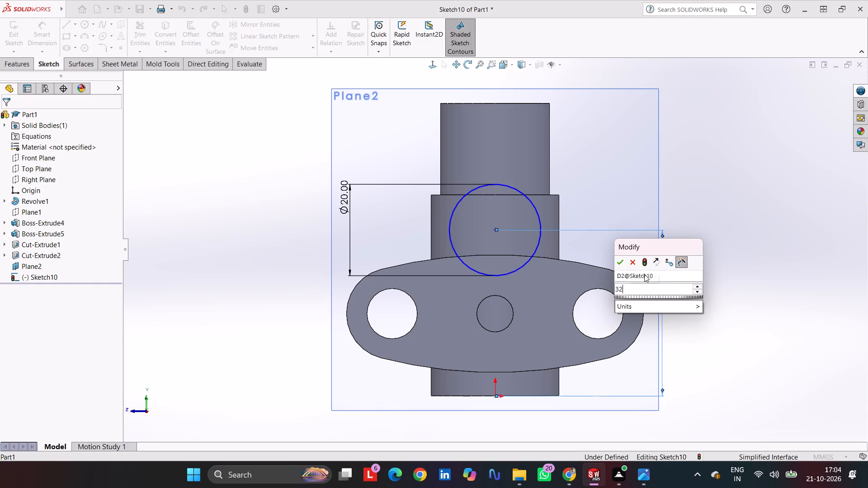
key(Return)
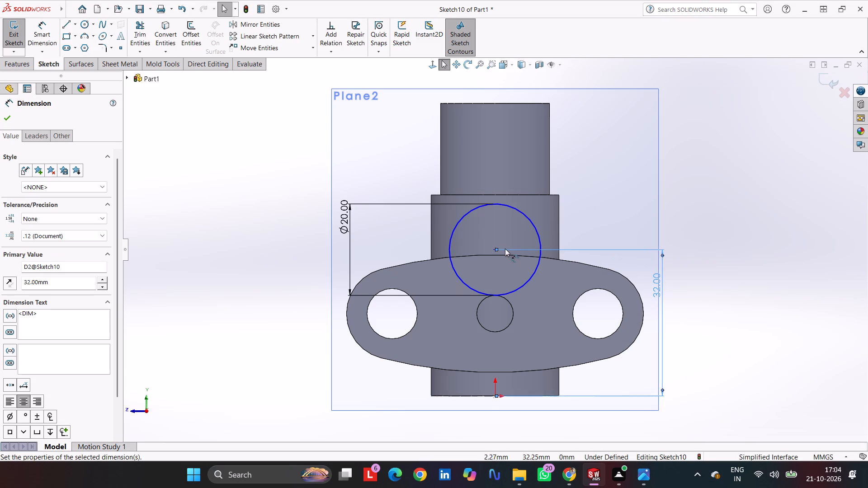
key(Escape)
key(Escape)
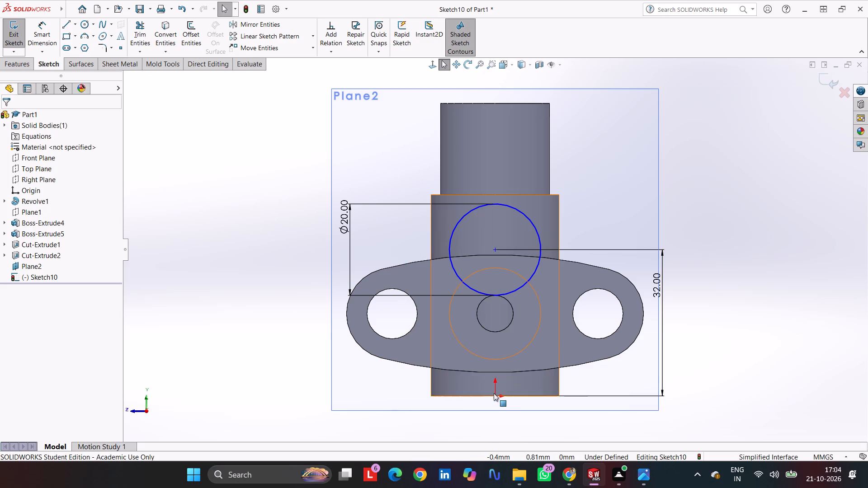
Add a Vertical relation between the origin and the 20 mm circle's centre.
click(497, 397)
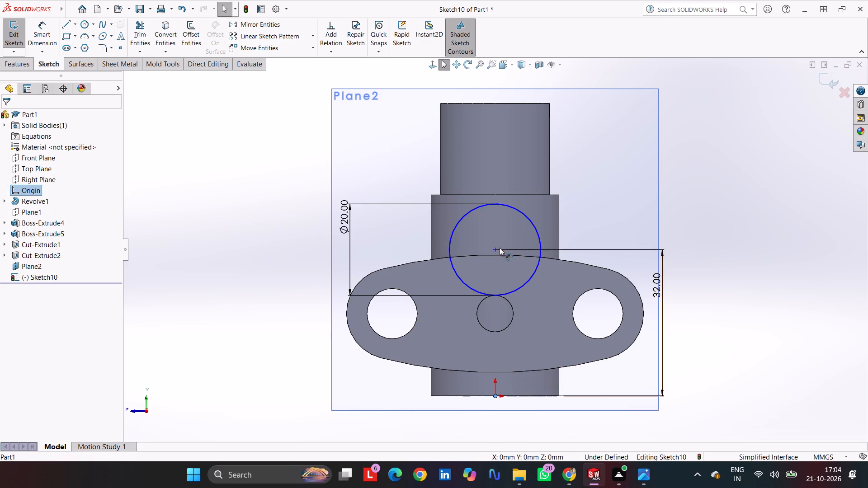
ctrl+click(494, 249)
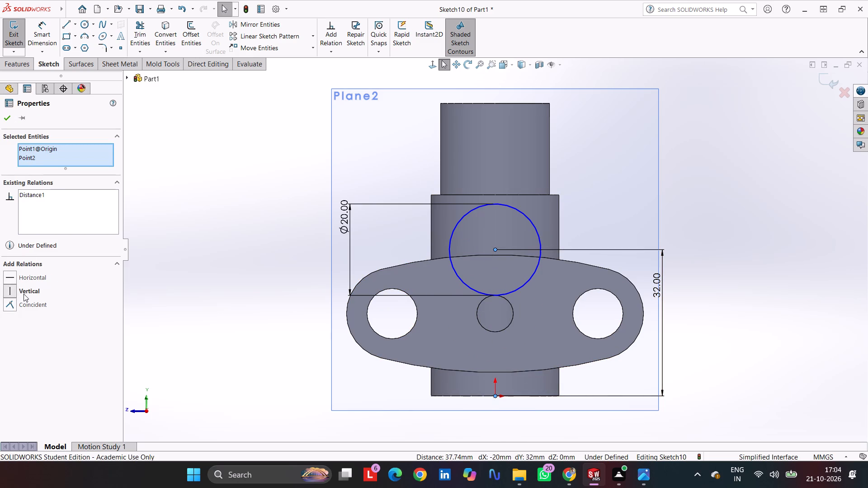
click(24, 294)
click(302, 230)
Boss-extrude the 20 mm circle with the Up To Surface end condition, ending on the main cylinder's outer face.
click(17, 61)
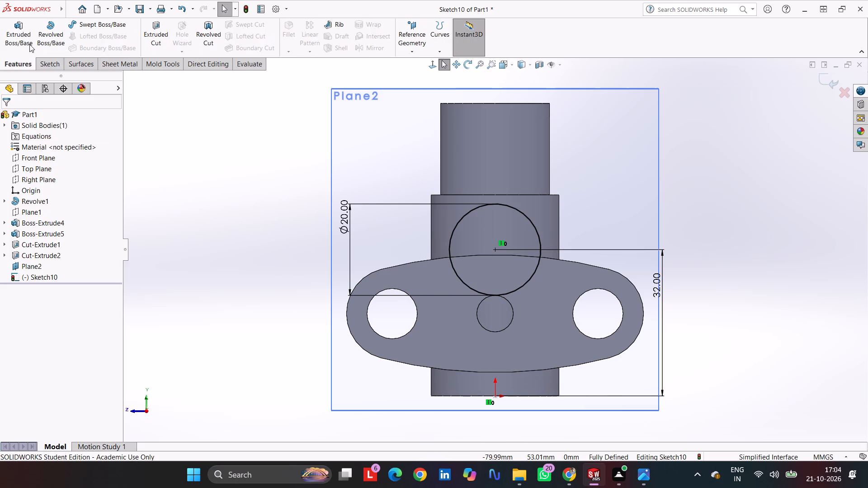
click(16, 31)
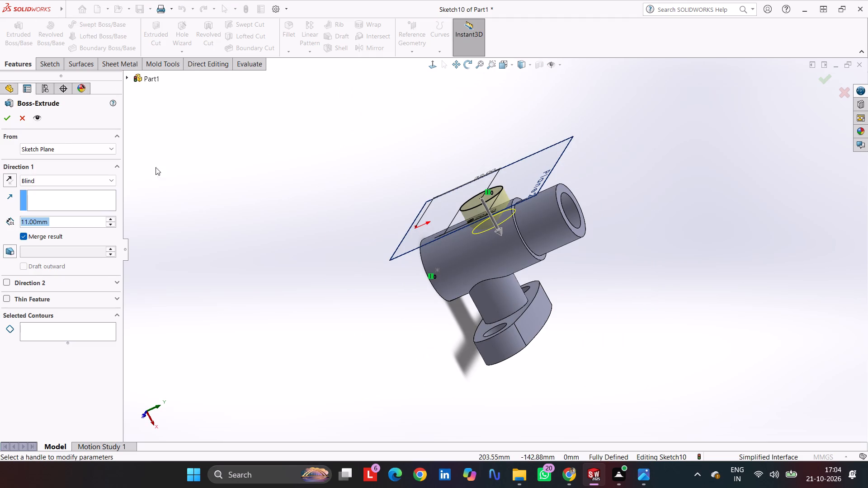
click(67, 178)
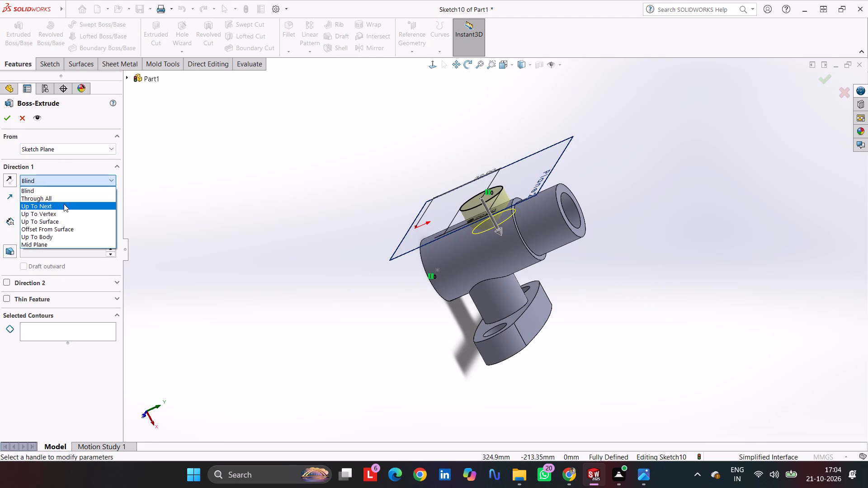
click(64, 220)
click(476, 248)
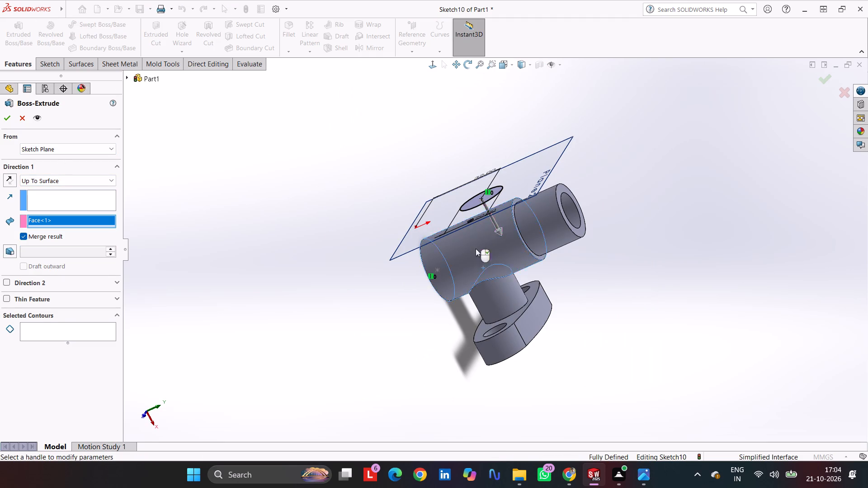
key(Return)
click(291, 215)
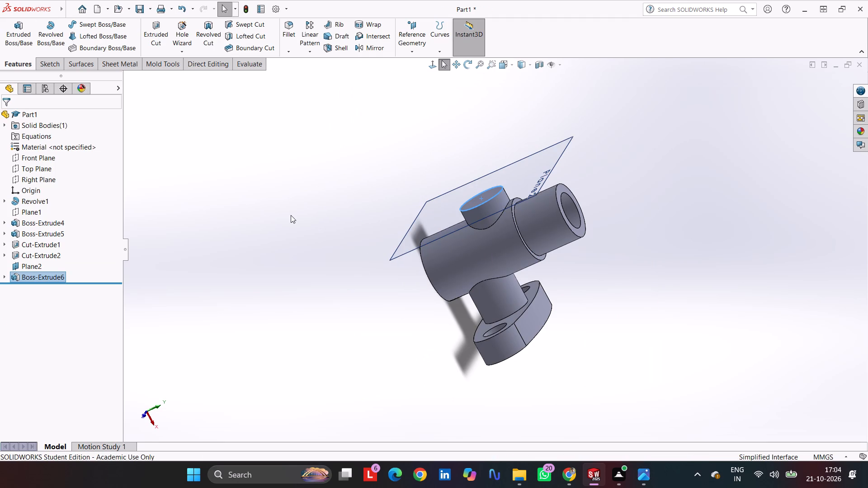
click(337, 242)
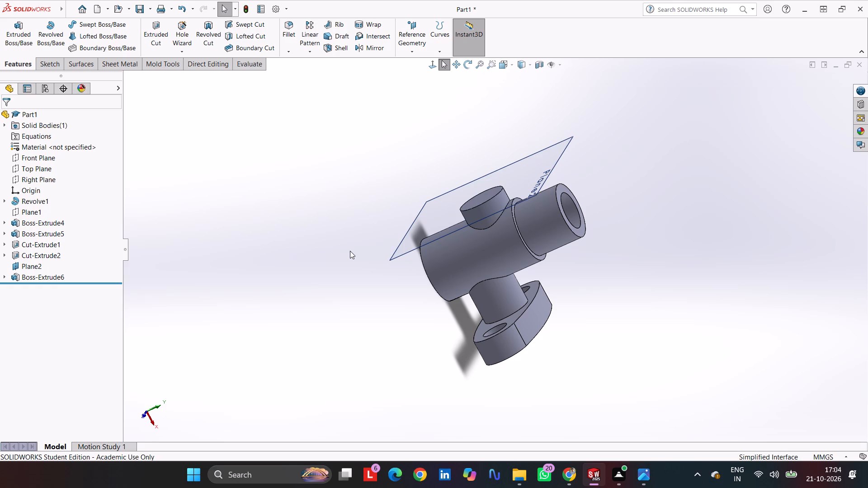
Sketch a circle about 13.5 mm in diameter on the round boss's end face, concentric with the boss.
middle_drag(415, 295, 417, 272)
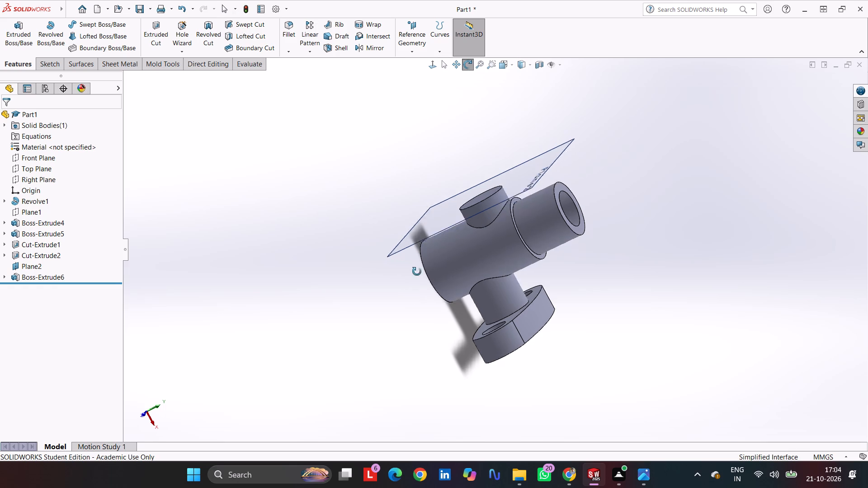
middle_drag(417, 272, 426, 309)
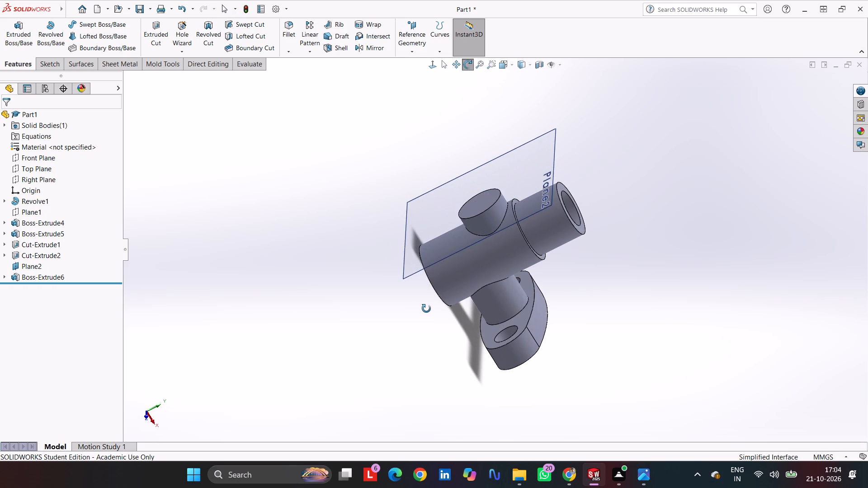
middle_drag(426, 309, 438, 353)
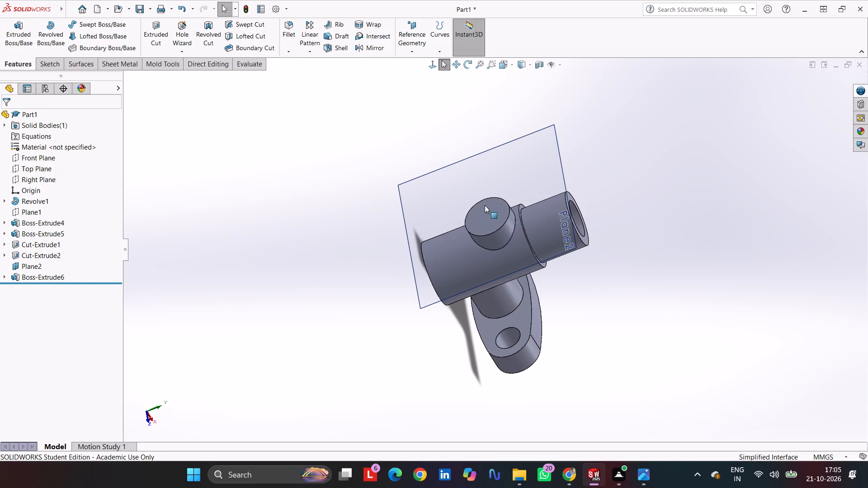
click(484, 213)
click(525, 186)
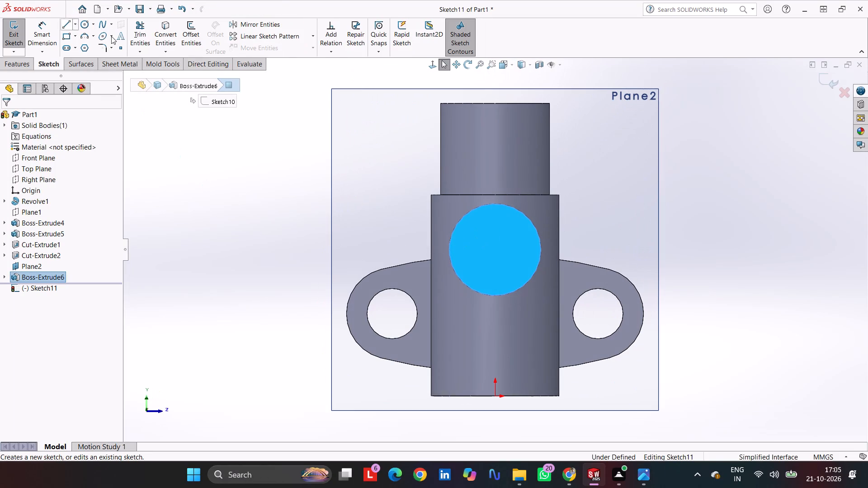
click(82, 21)
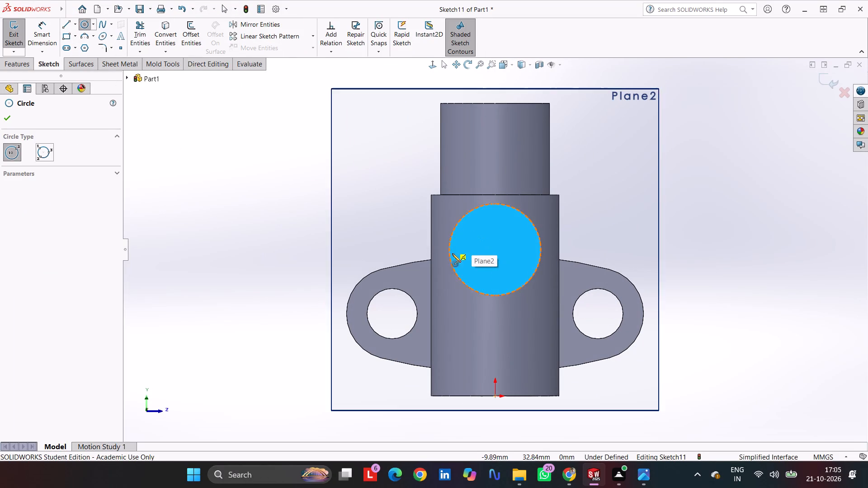
click(494, 250)
click(470, 268)
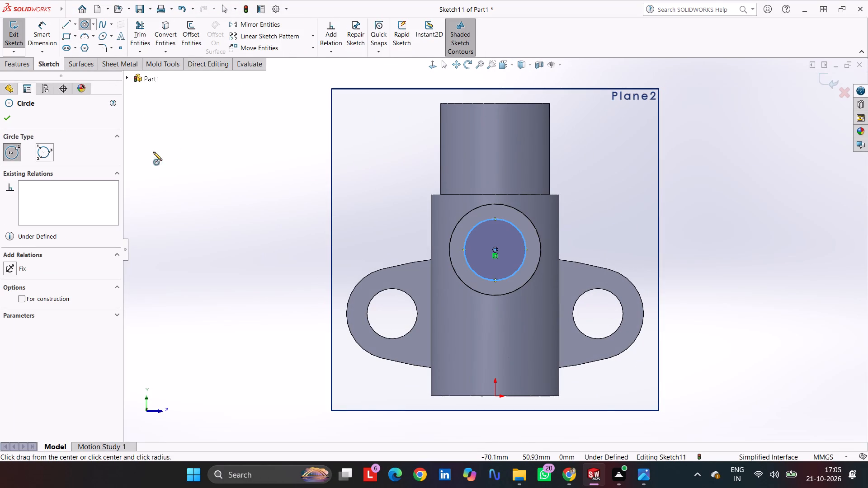
Dimension the sketched circle's diameter to 8 mm.
click(40, 33)
click(481, 224)
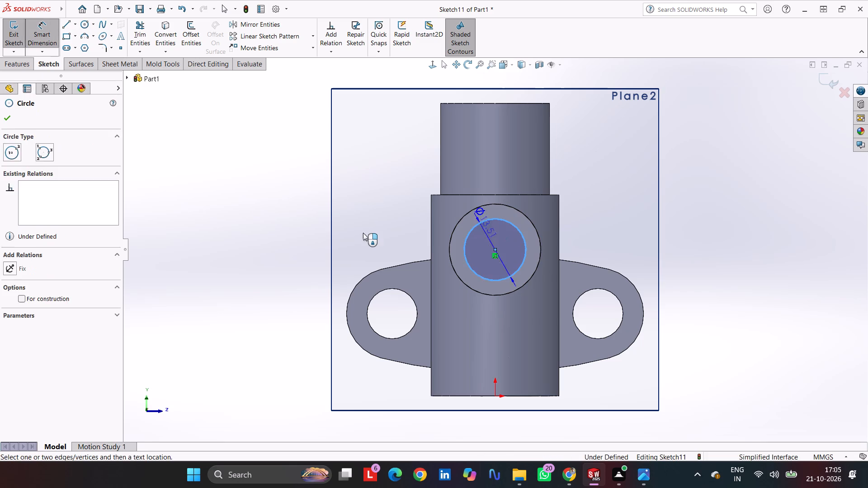
click(363, 233)
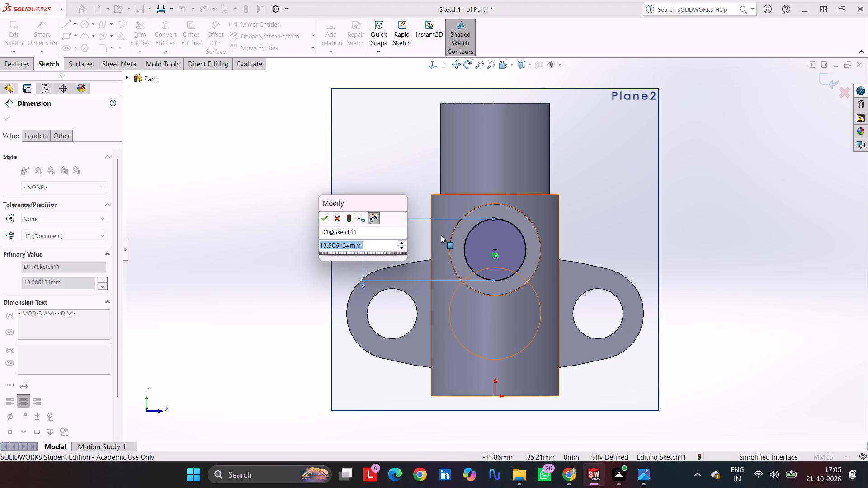
key(8)
key(Return)
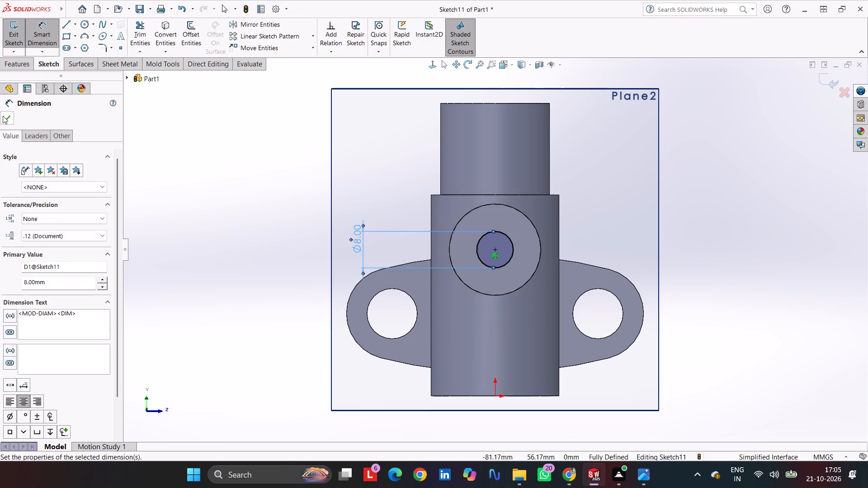
click(3, 116)
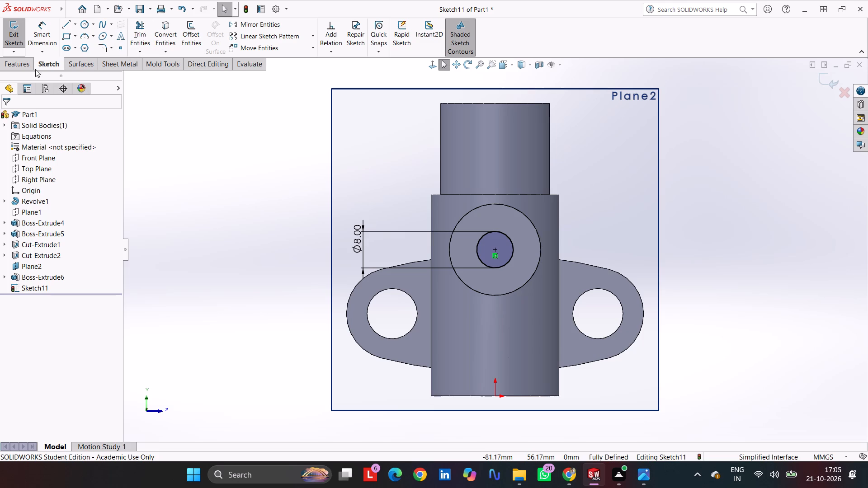
Cut-extrude the 8 mm circle into the round boss with the Up To Next end condition.
click(21, 63)
click(146, 31)
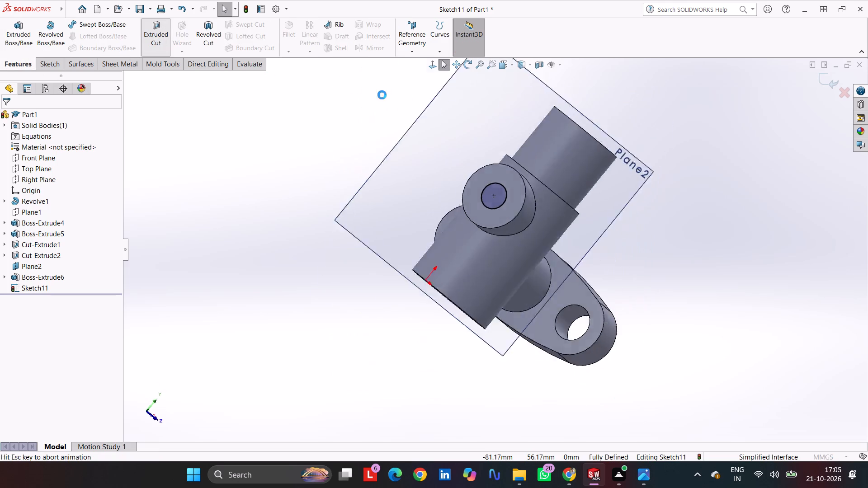
click(78, 178)
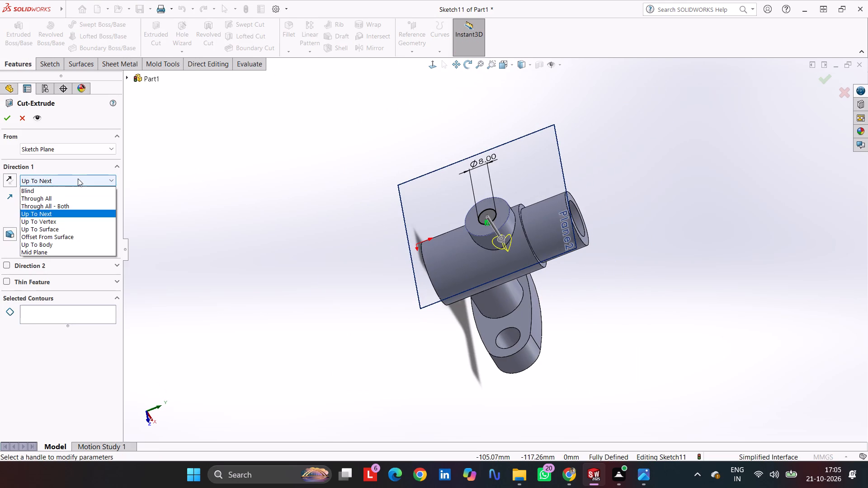
click(71, 214)
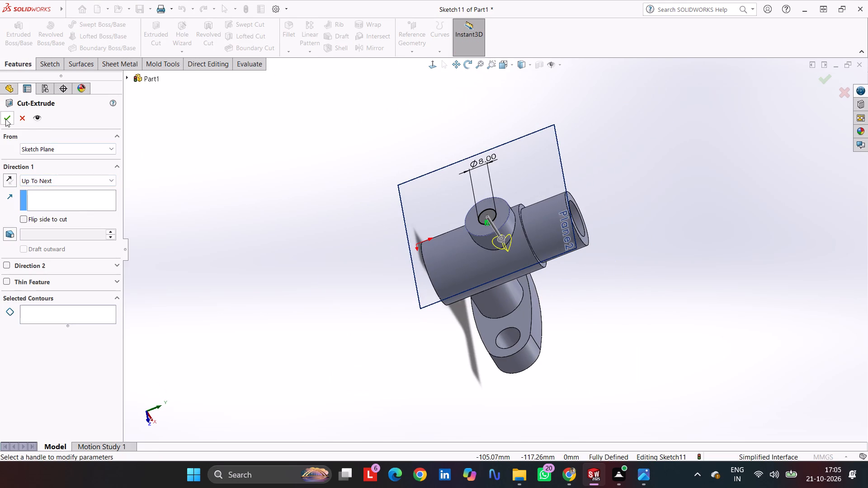
click(8, 117)
Examine how the boss hole meets the internal bores using a temporary section view on the Front Plane.
middle_drag(635, 231, 564, 253)
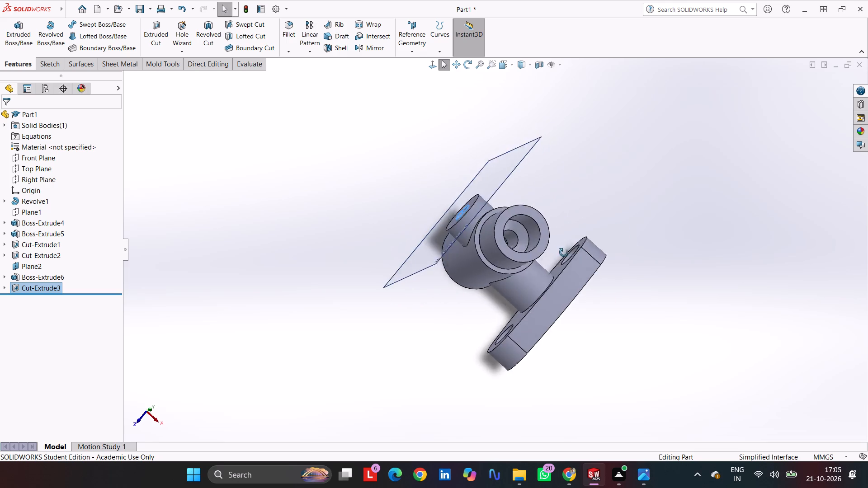
middle_drag(564, 253, 571, 124)
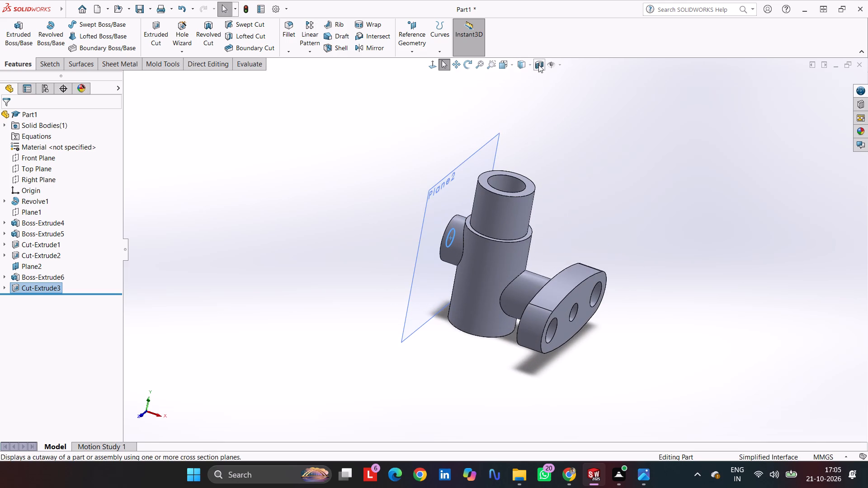
click(538, 65)
middle_drag(627, 229, 595, 276)
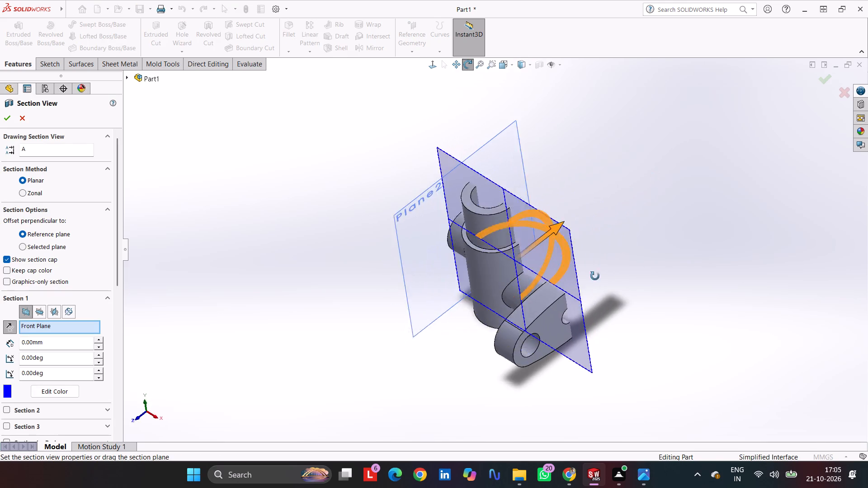
middle_drag(595, 276, 483, 387)
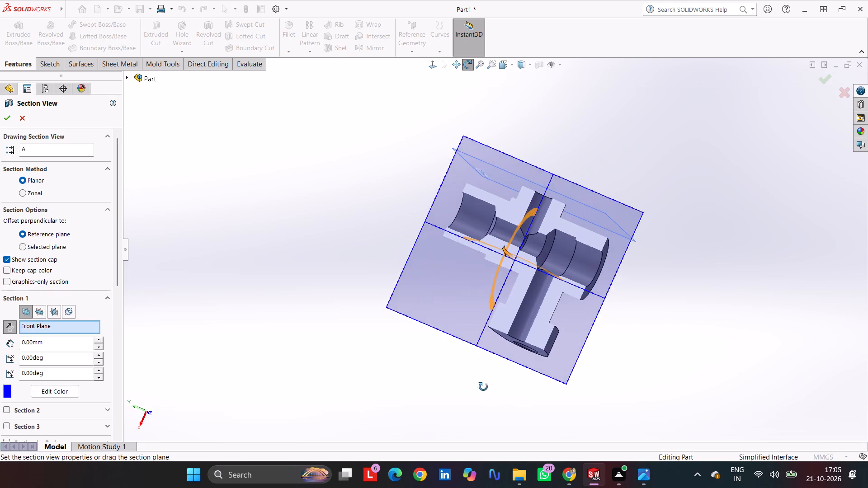
middle_drag(483, 387, 488, 392)
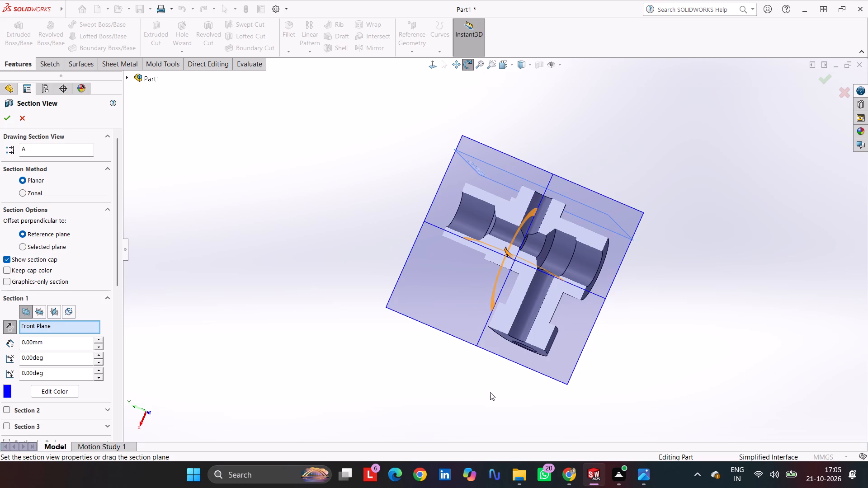
scroll(530, 273, down, 6)
middle_drag(576, 228, 581, 237)
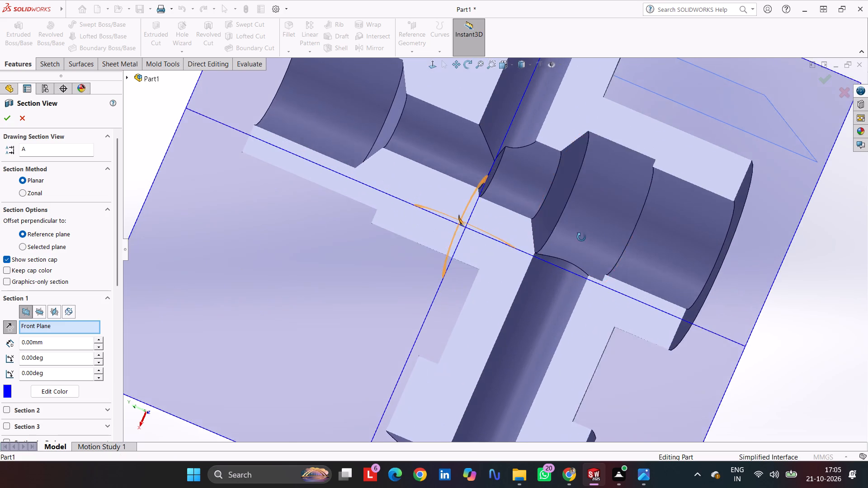
middle_drag(581, 237, 586, 255)
key(Escape)
key(Escape)
scroll(585, 249, up, 4)
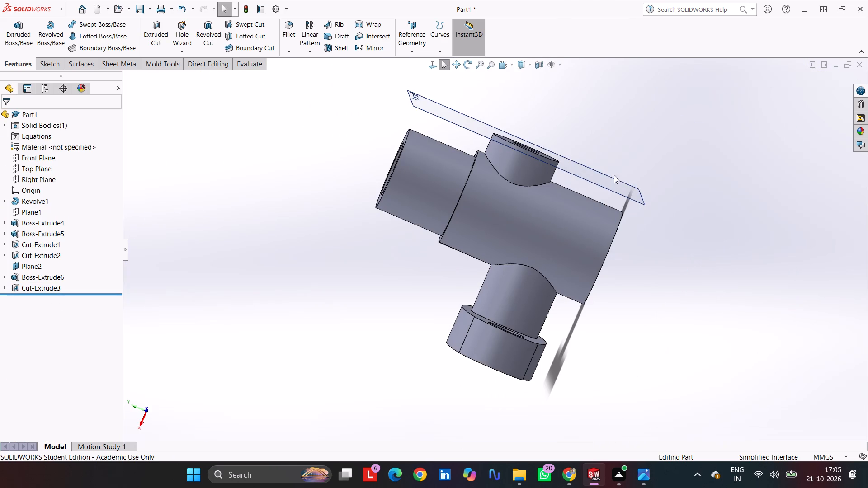
Hide the offset reference plane at the round boss.
click(609, 185)
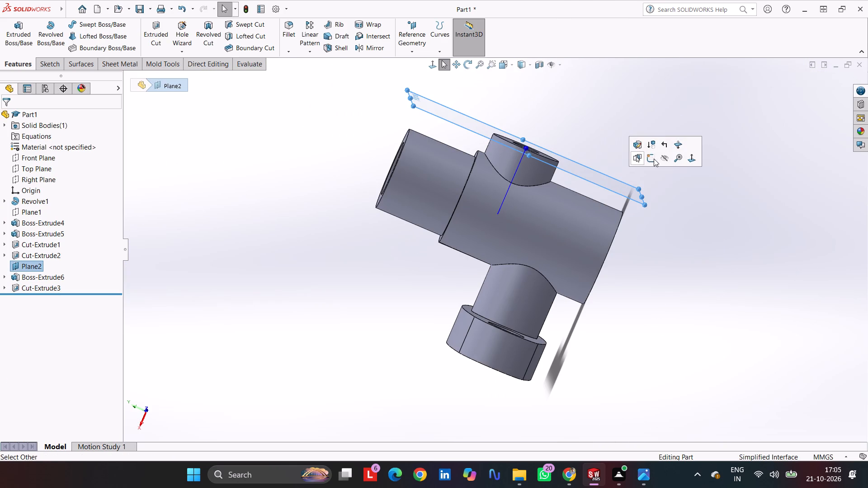
click(666, 161)
Fillet five edges at 2 mm: the narrow cylinder end's outer rim, round boss's end and base, and side boss's junctions with cylinder and flange.
scroll(653, 296, up, 1)
middle_drag(653, 296, 687, 245)
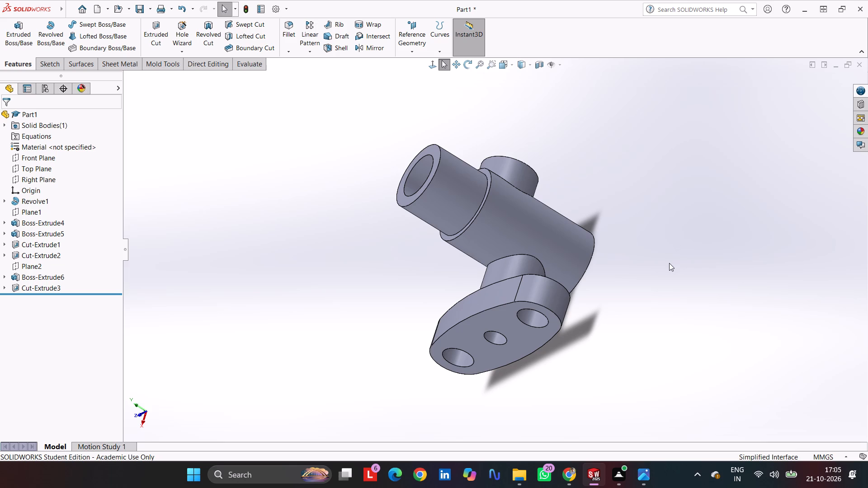
key(ctrl+7)
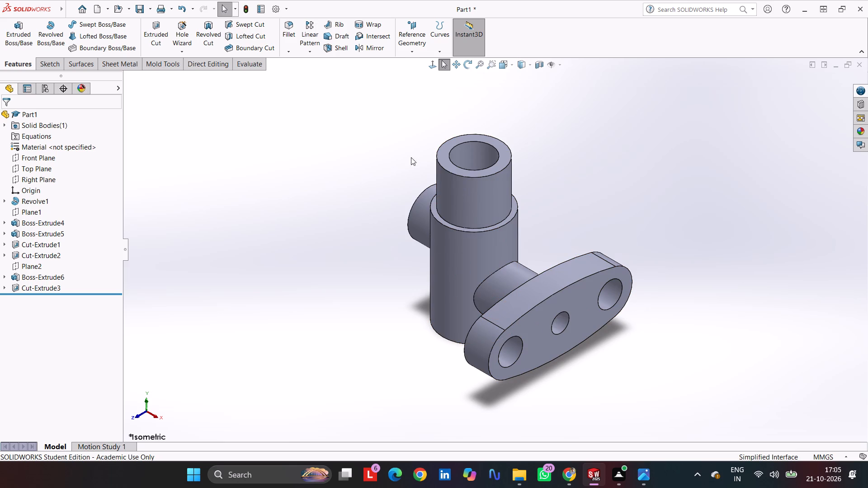
click(295, 19)
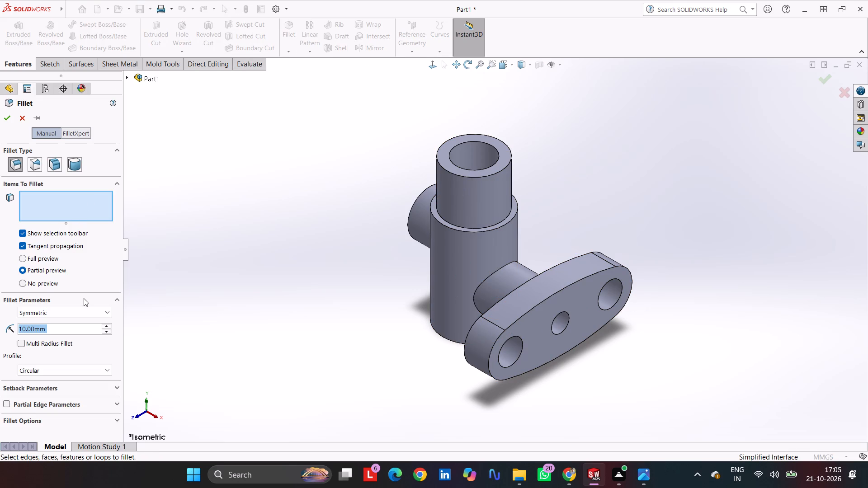
key(2)
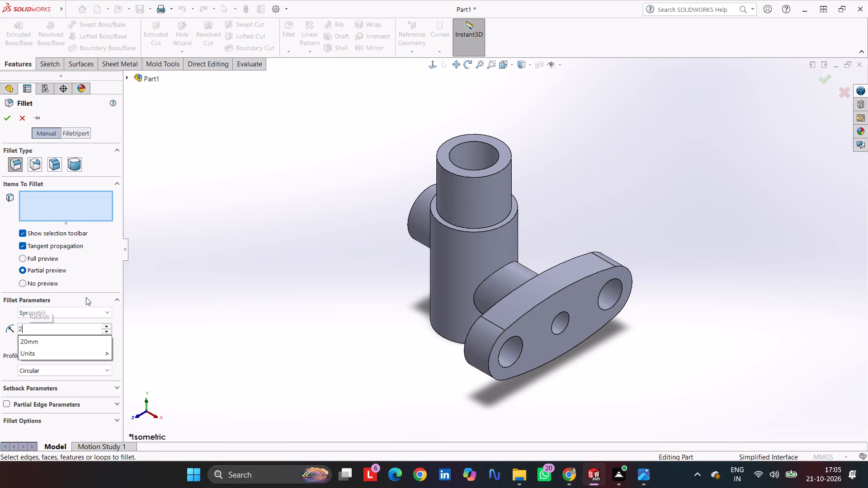
key(Return)
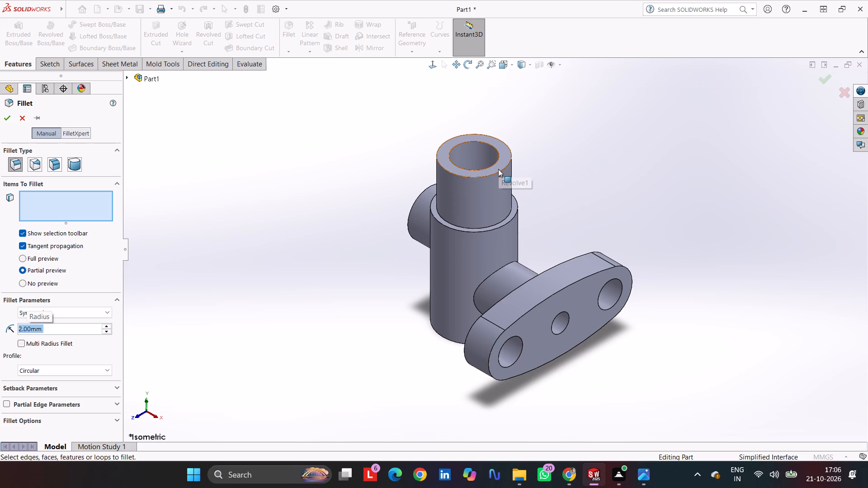
click(498, 172)
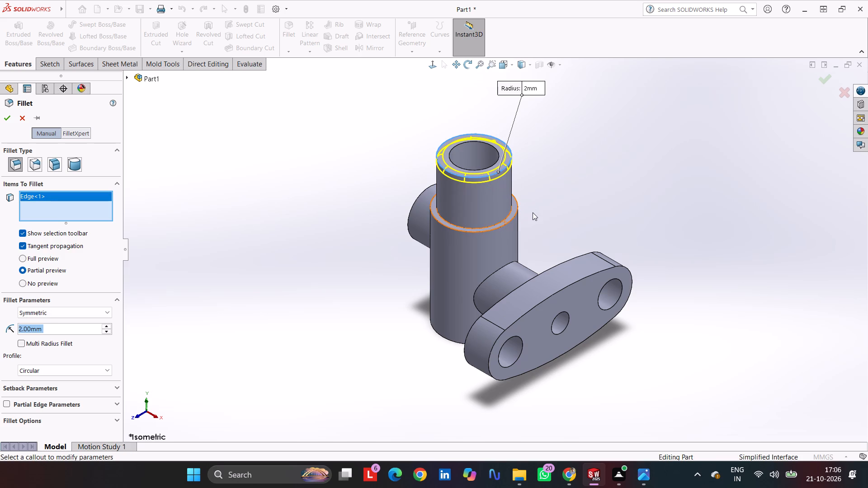
scroll(527, 218, down, 1)
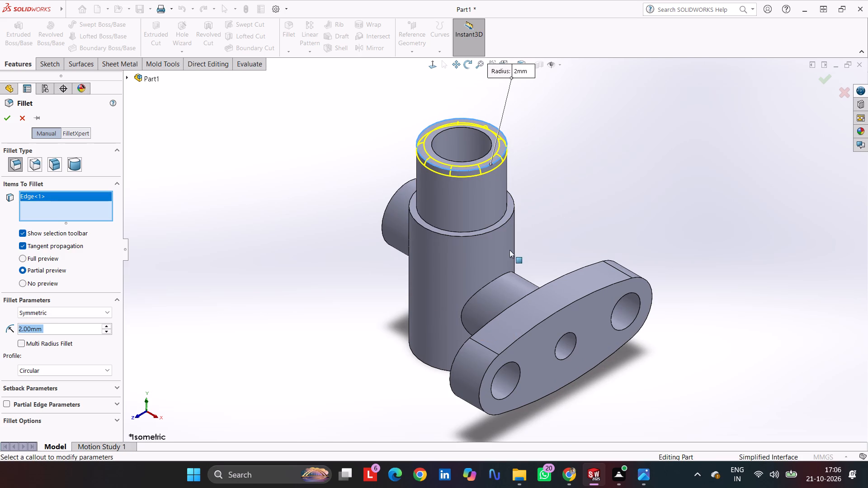
click(502, 276)
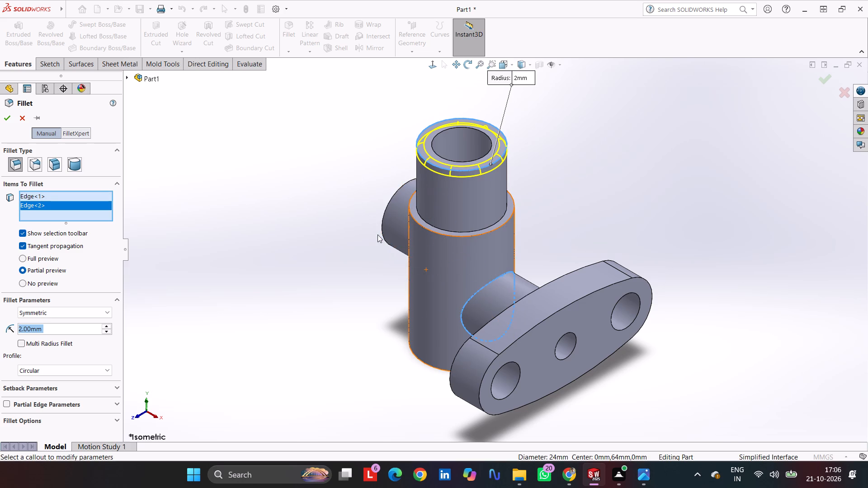
click(382, 231)
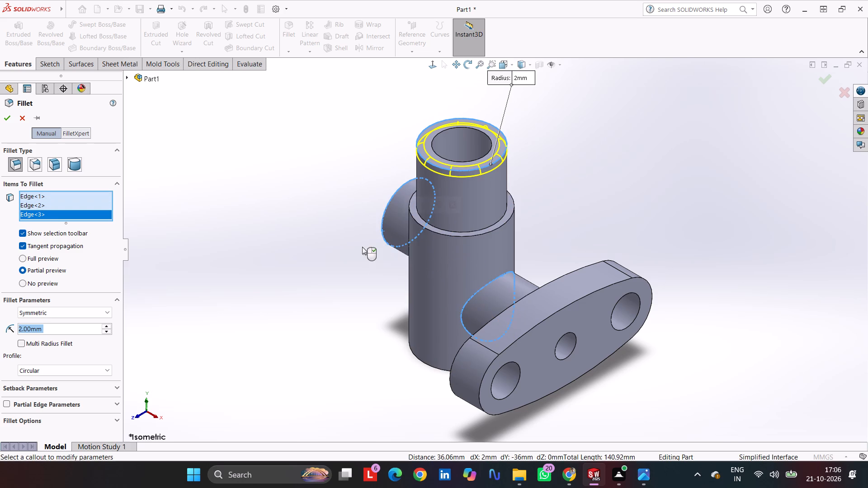
middle_drag(361, 247, 401, 318)
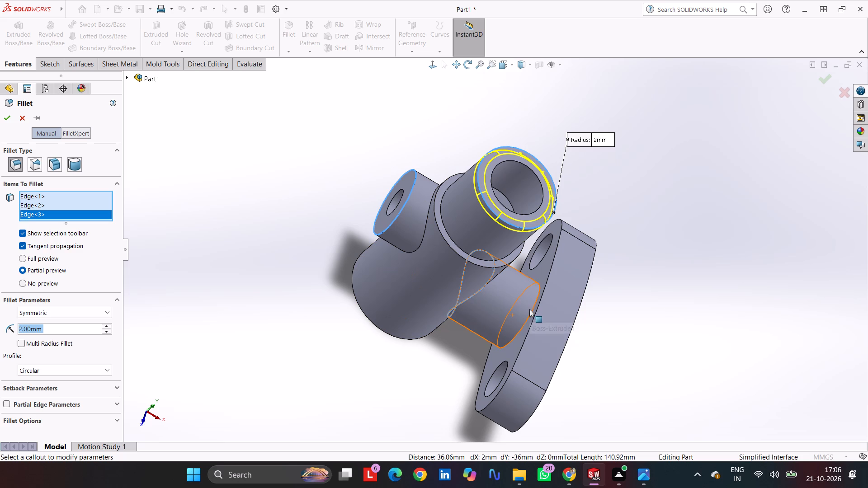
click(532, 310)
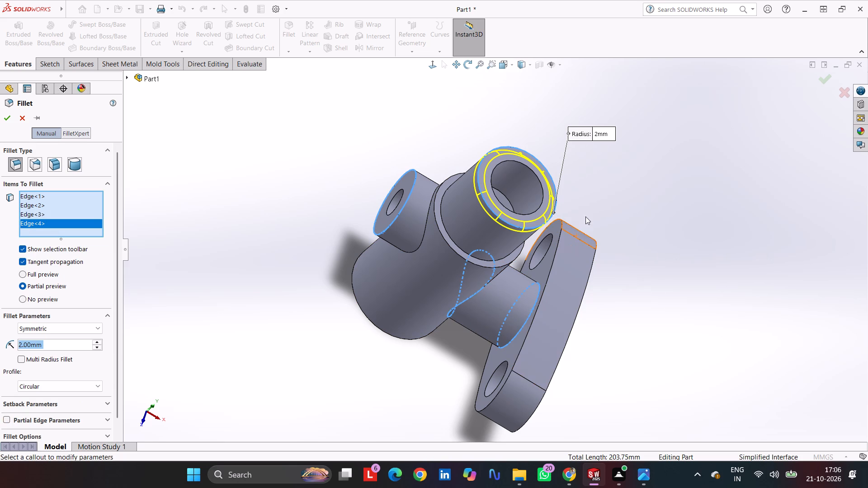
click(422, 243)
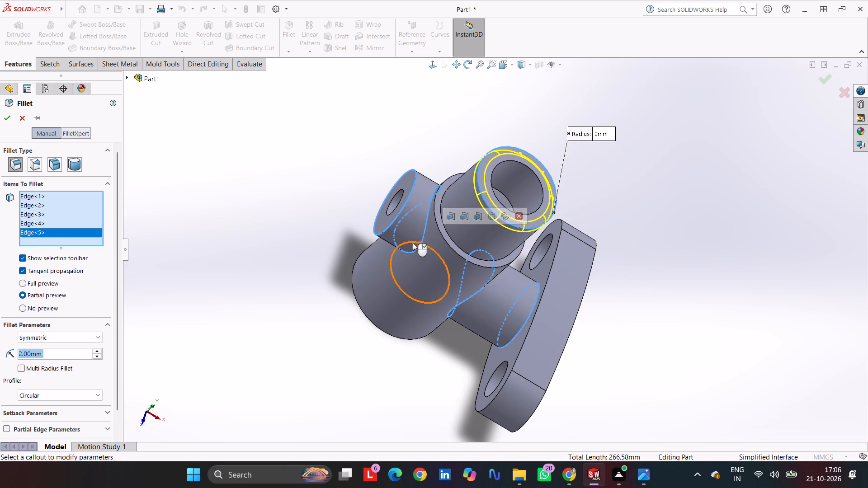
click(8, 120)
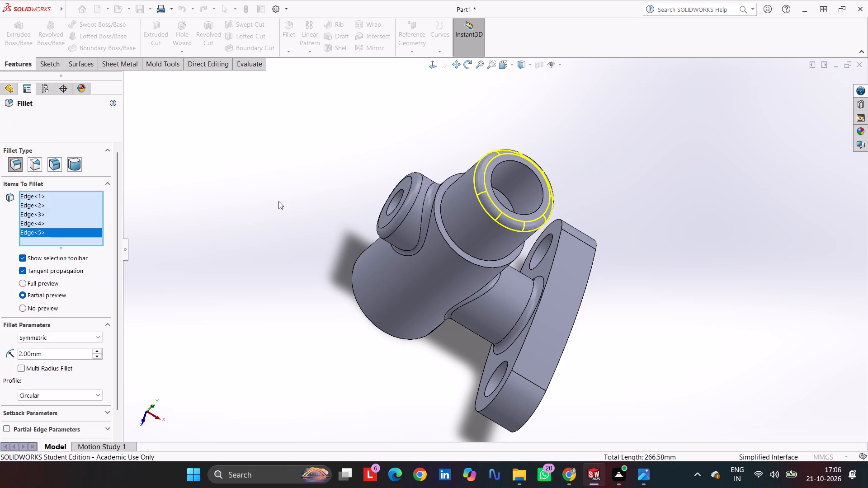
click(297, 202)
middle_drag(300, 203, 165, 220)
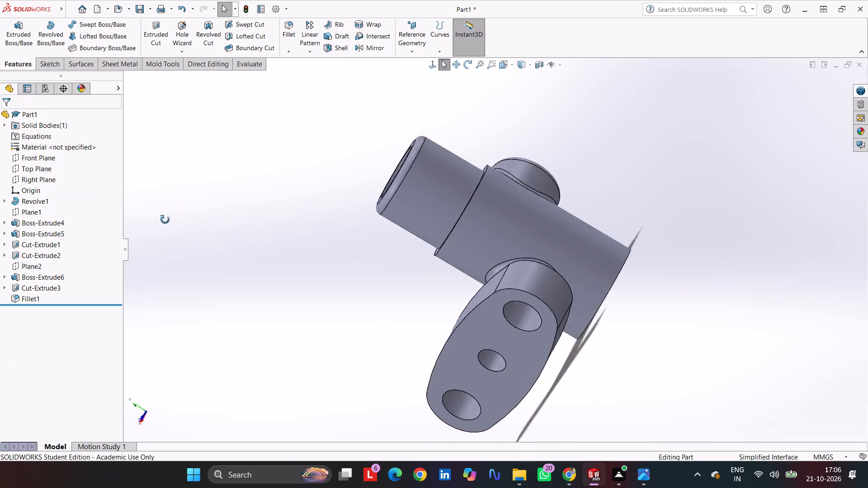
Apply a dark blue appearance from the Solid category to the whole body, shown in isometric view.
middle_drag(165, 220, 392, 235)
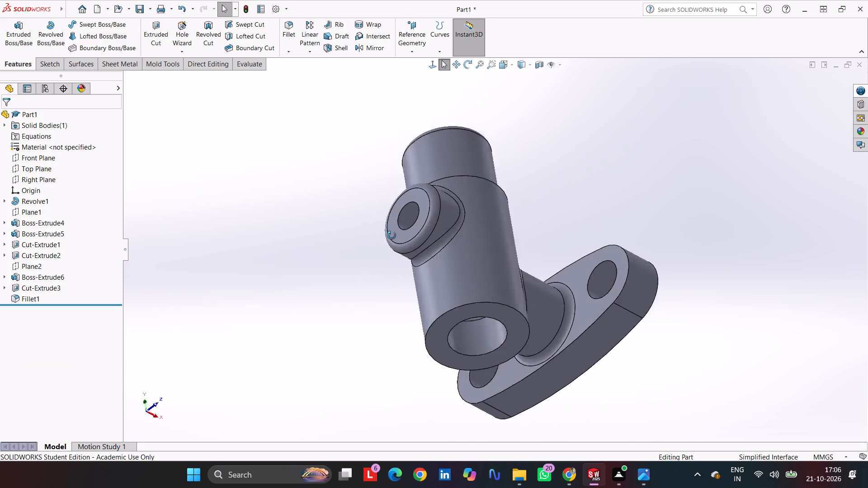
middle_drag(392, 235, 694, 251)
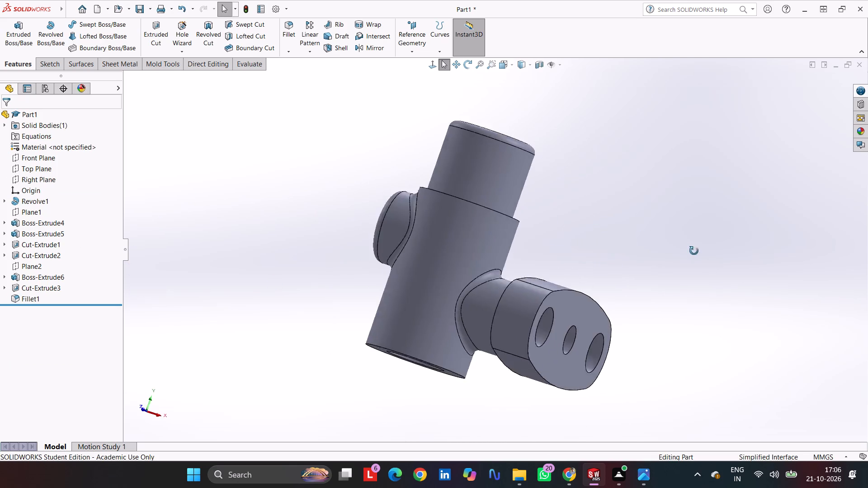
middle_drag(694, 251, 257, 344)
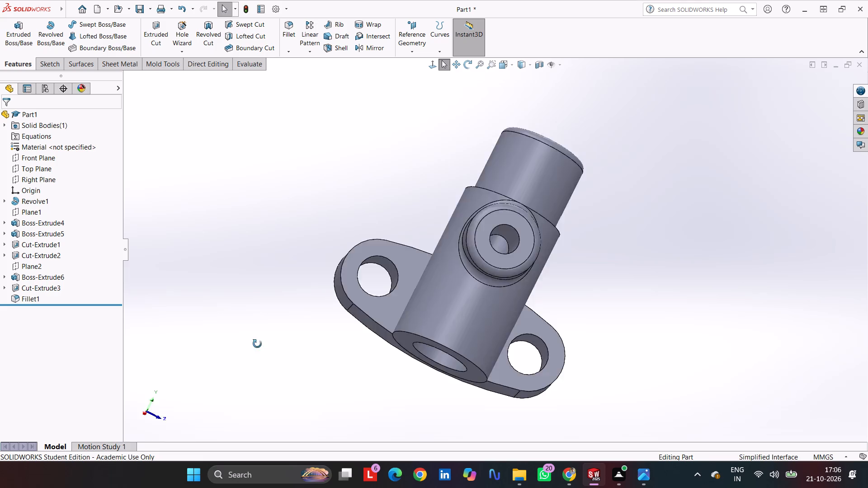
middle_drag(257, 344, 867, 343)
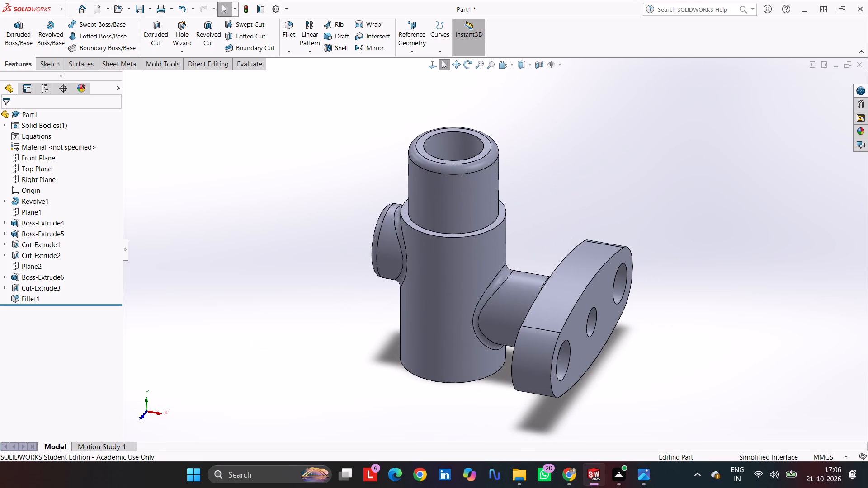
key(ctrl+7)
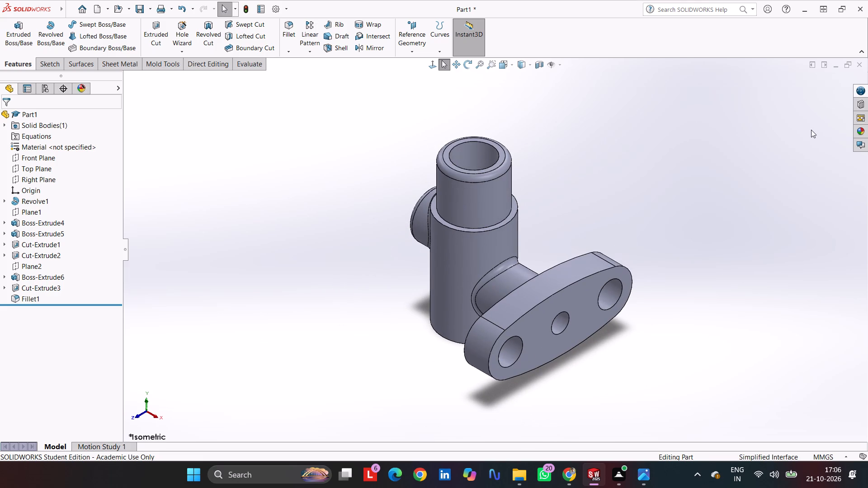
click(864, 132)
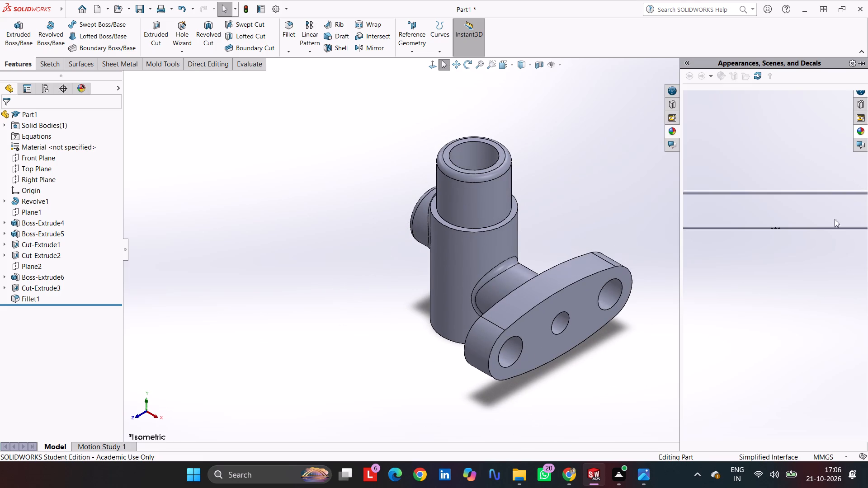
click(691, 94)
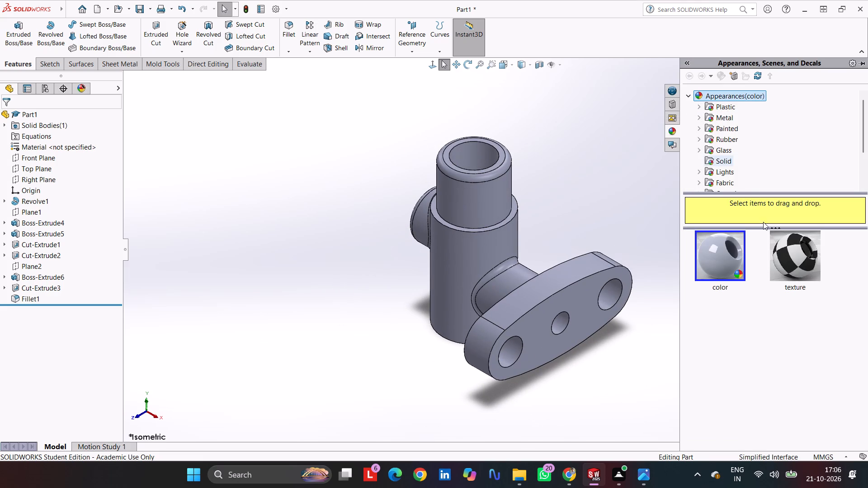
click(720, 178)
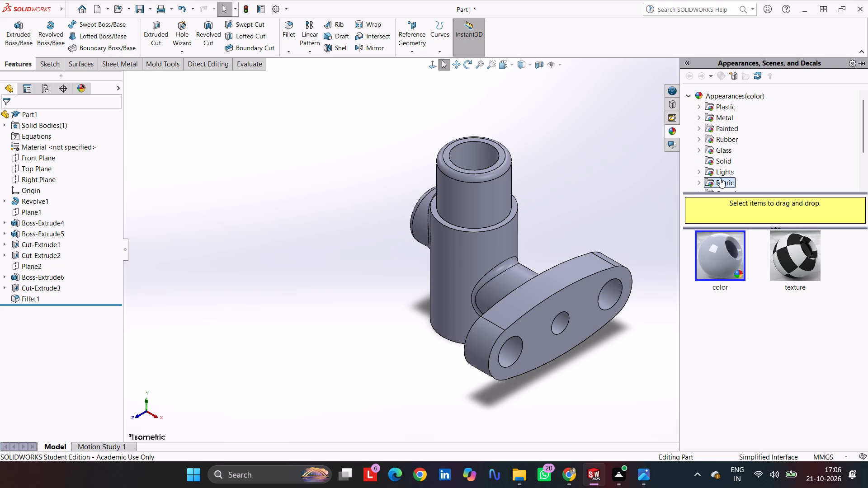
scroll(729, 169, down, 2)
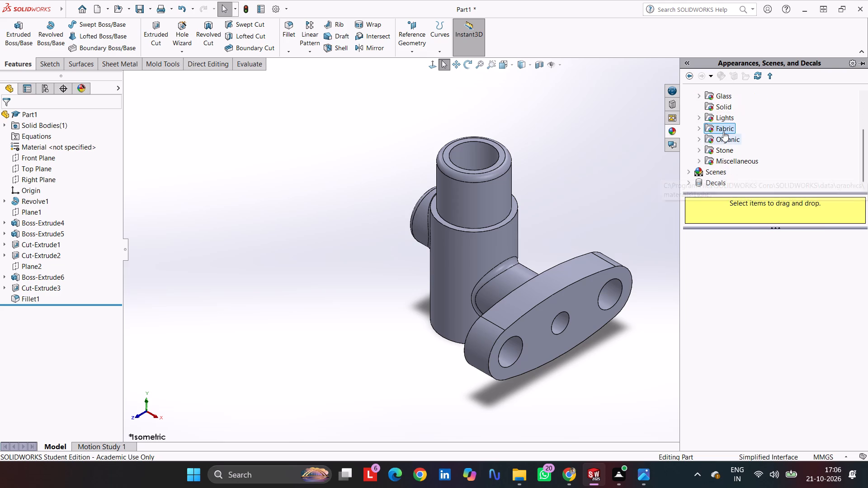
click(721, 109)
drag(790, 401, 519, 273)
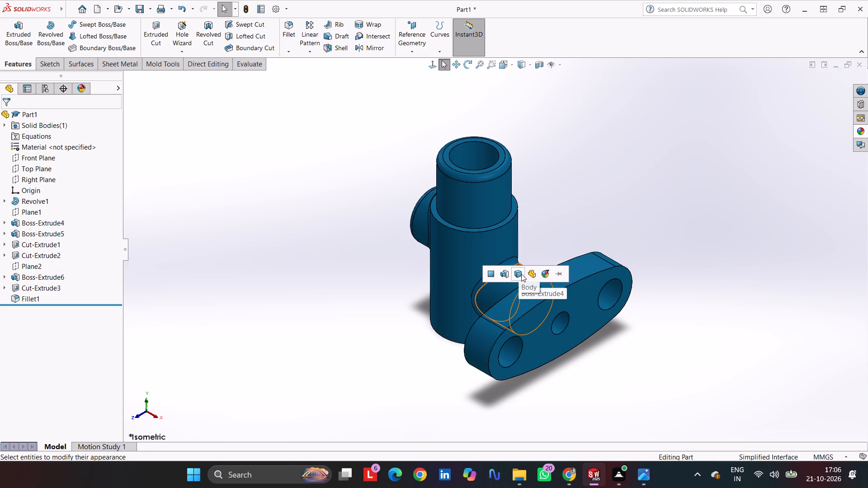
click(521, 274)
click(663, 160)
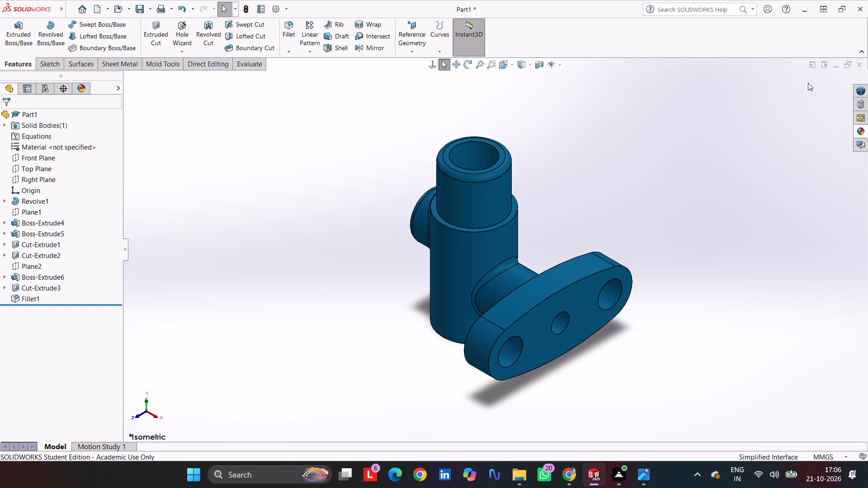
click(679, 117)
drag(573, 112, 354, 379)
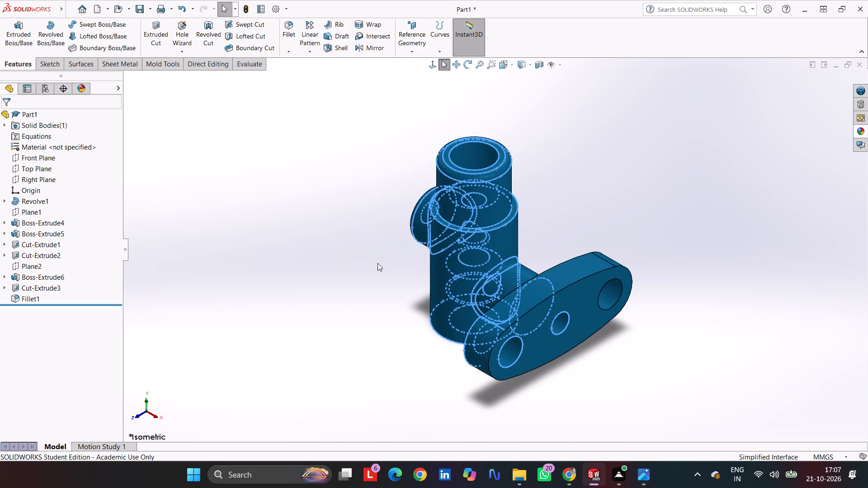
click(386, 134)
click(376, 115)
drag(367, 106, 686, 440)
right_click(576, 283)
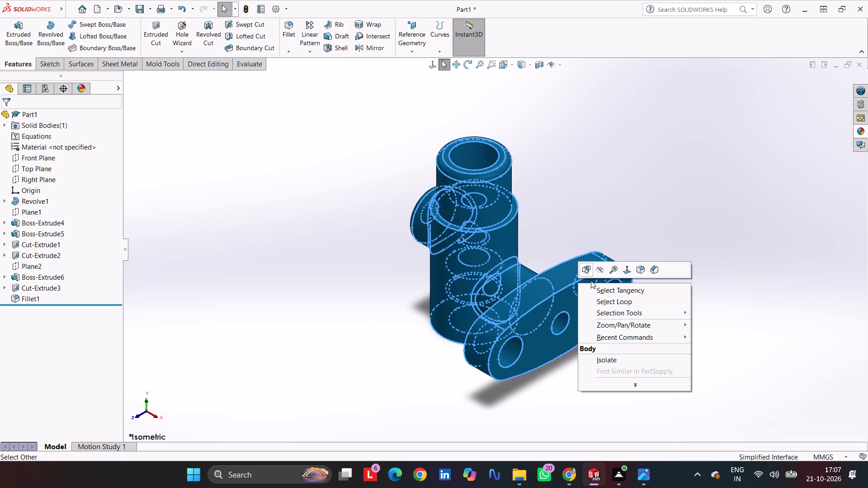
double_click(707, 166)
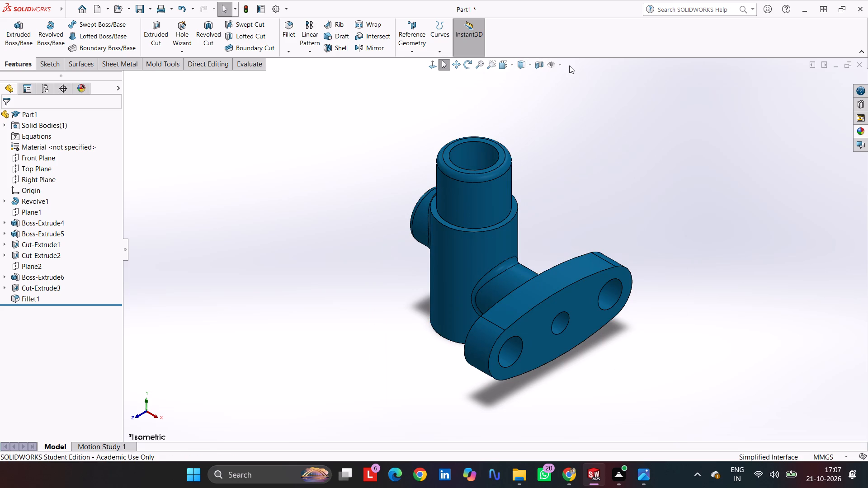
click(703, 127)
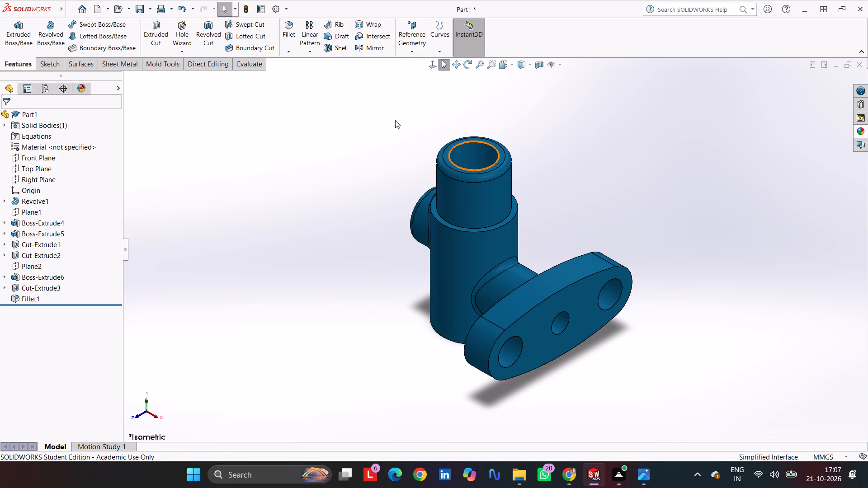
Start saving the part and create a folder named Refrigerator Valve Assembly inside the PROJECT folder.
key(ctrl+s)
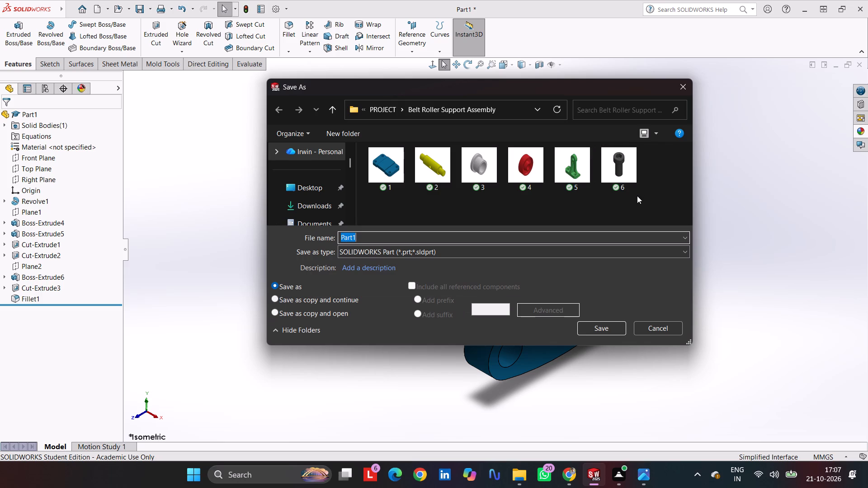
click(382, 109)
right_click(517, 143)
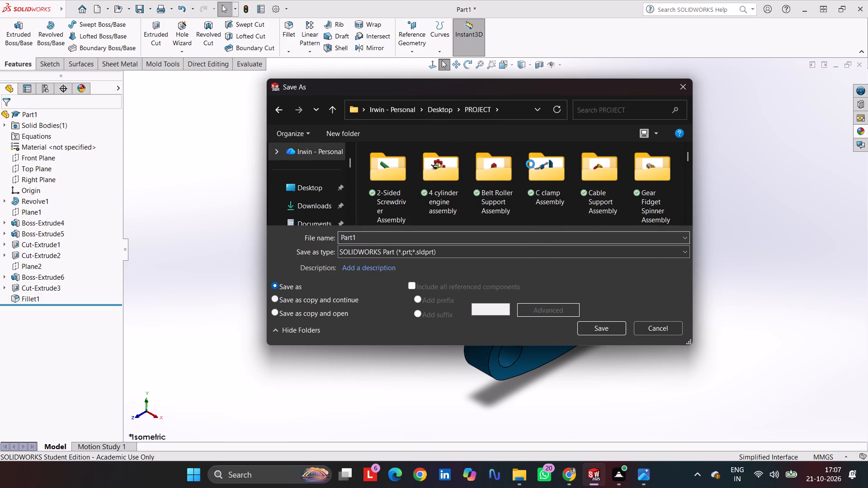
click(546, 330)
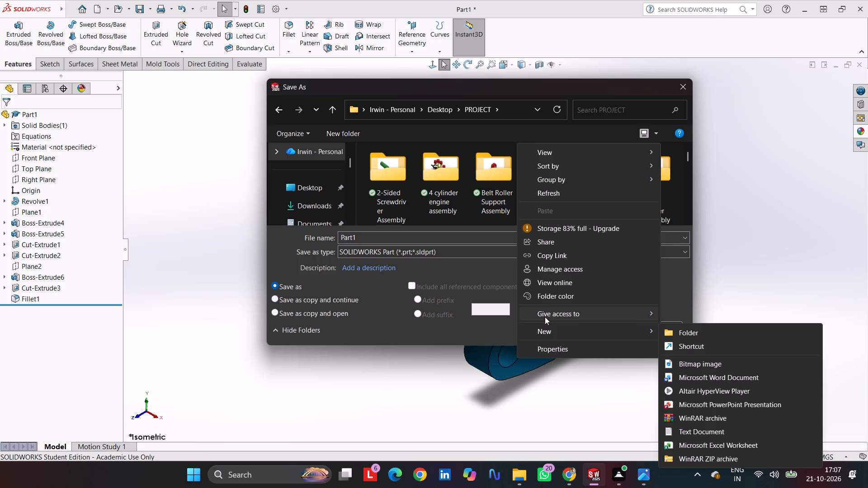
click(596, 332)
drag(672, 333, 679, 336)
key(super+v)
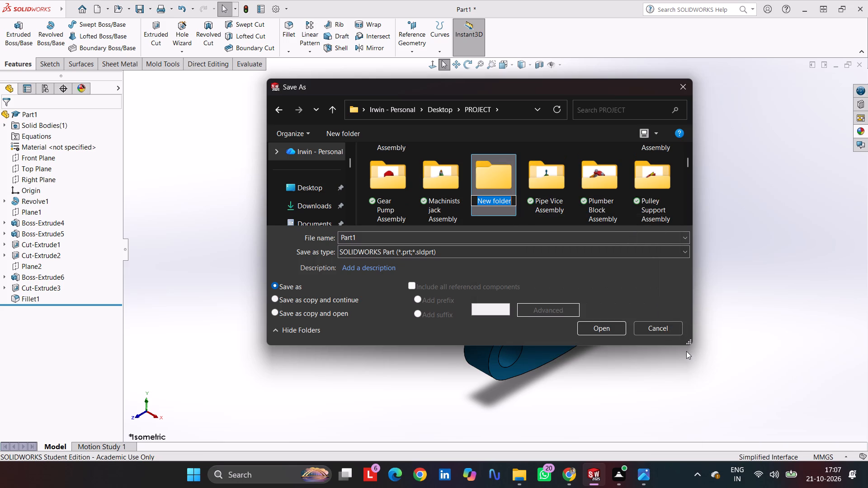
click(566, 364)
key(ctrl+v)
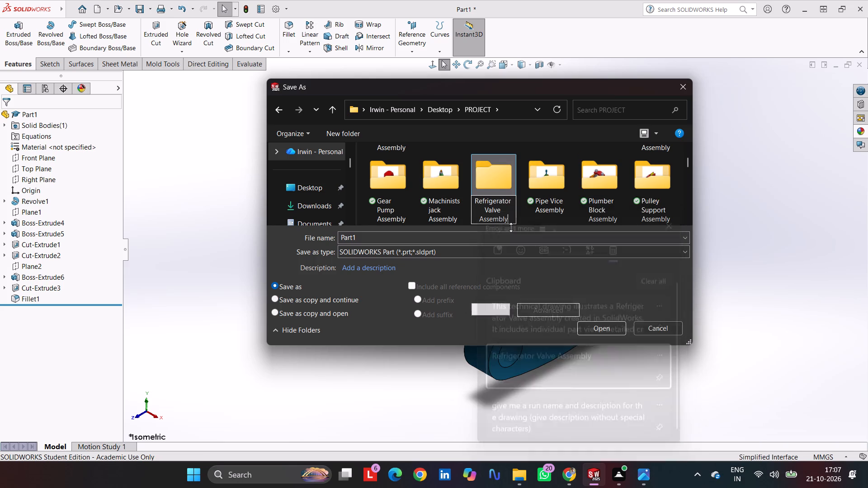
Save the part as 1 in the Refrigerator Valve Assembly folder.
double_click(498, 174)
double_click(498, 174)
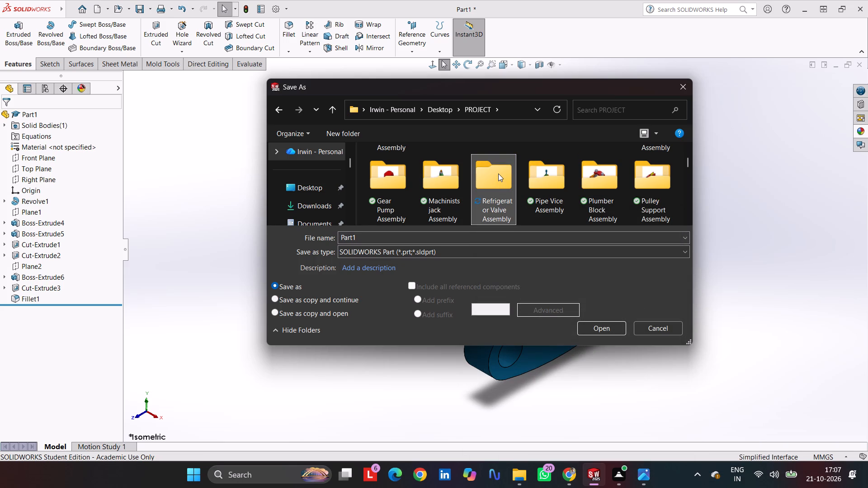
drag(389, 236, 304, 238)
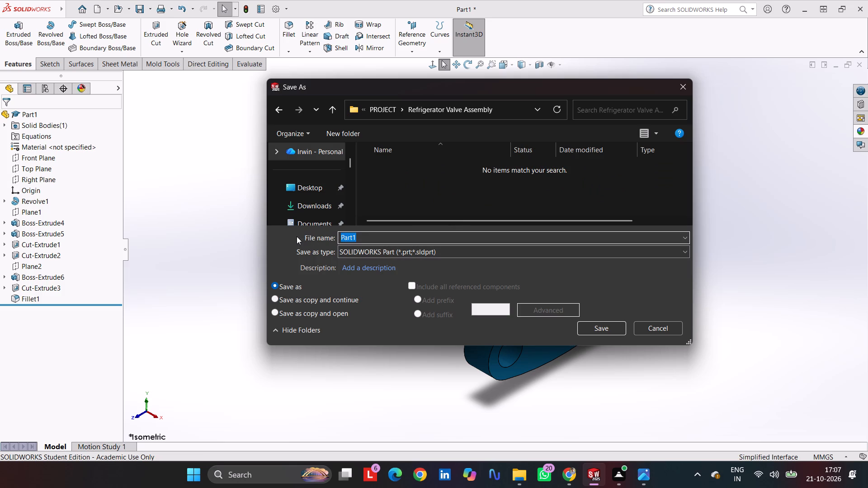
key(1)
key(Return)
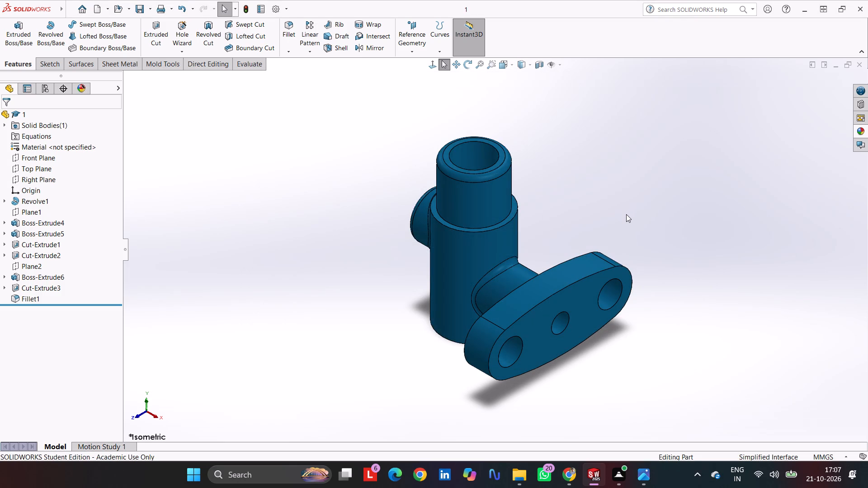
Set the paper size to A4 in the page setup for printing the part.
key(ctrl+p)
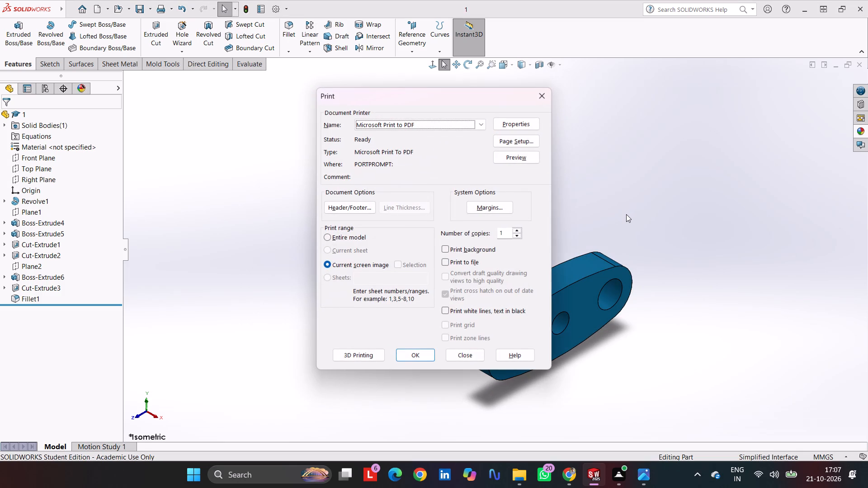
click(519, 140)
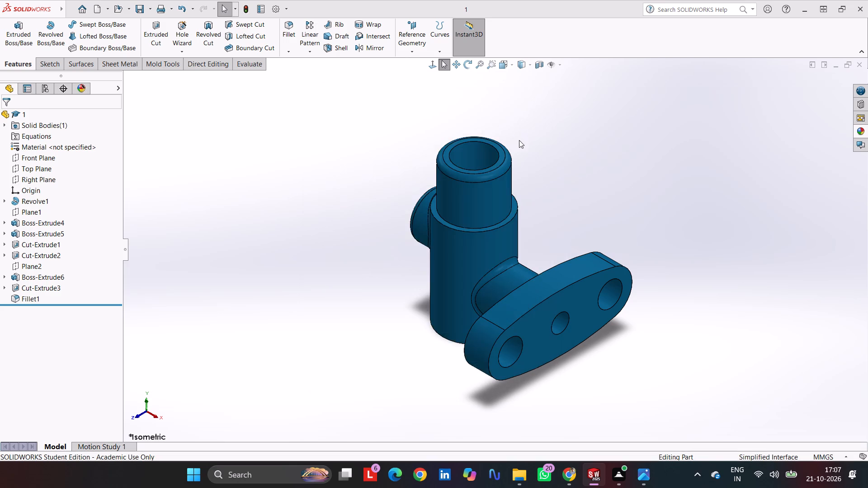
click(411, 267)
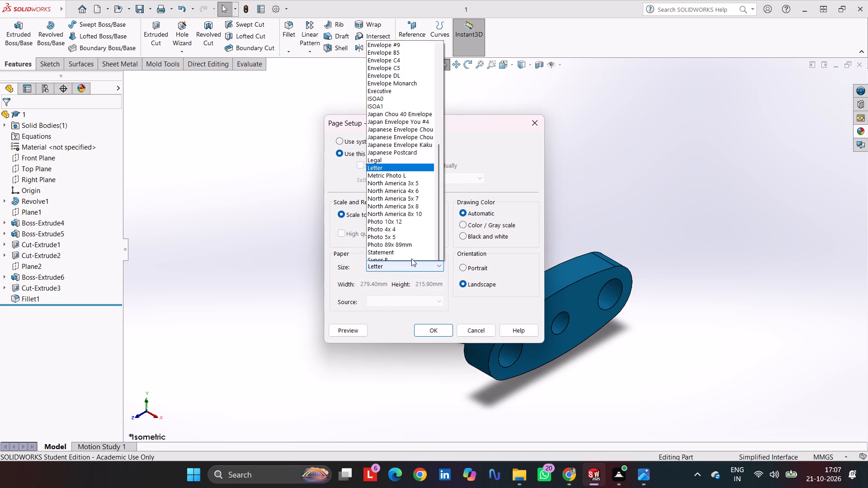
scroll(394, 182, up, 14)
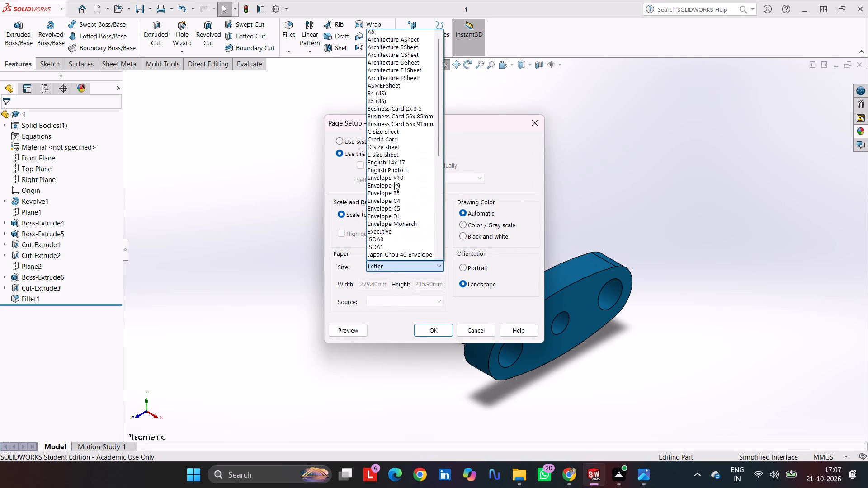
scroll(394, 182, up, 8)
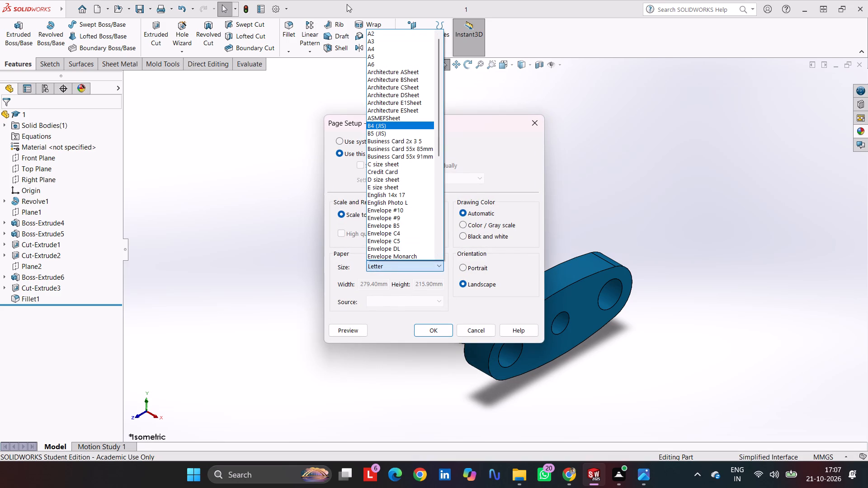
click(381, 50)
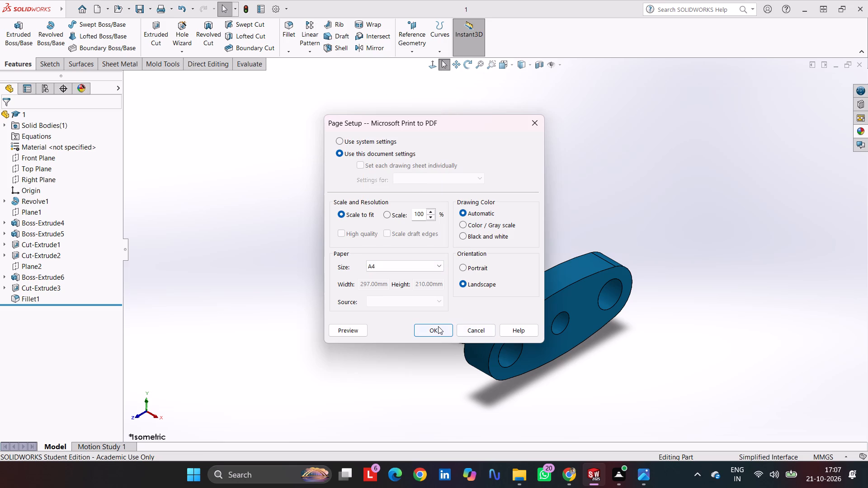
click(438, 326)
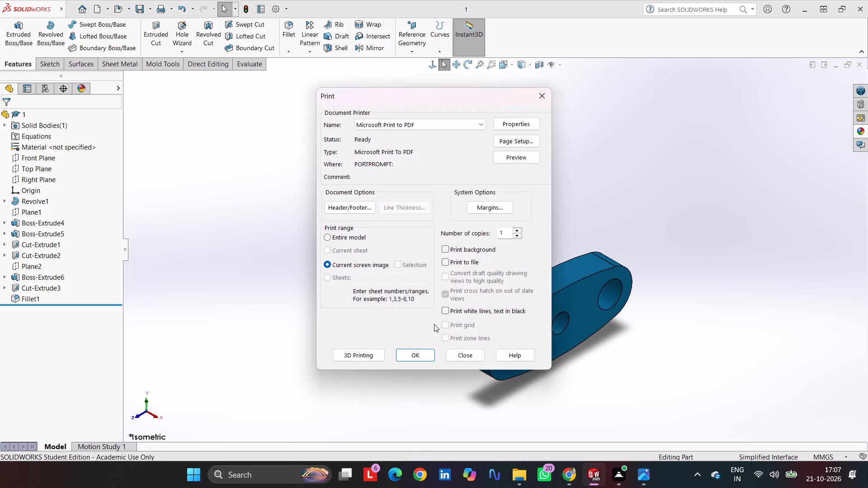
Print the current screen image to a PDF named 1 in the Refrigerator Valve Assembly folder.
click(413, 349)
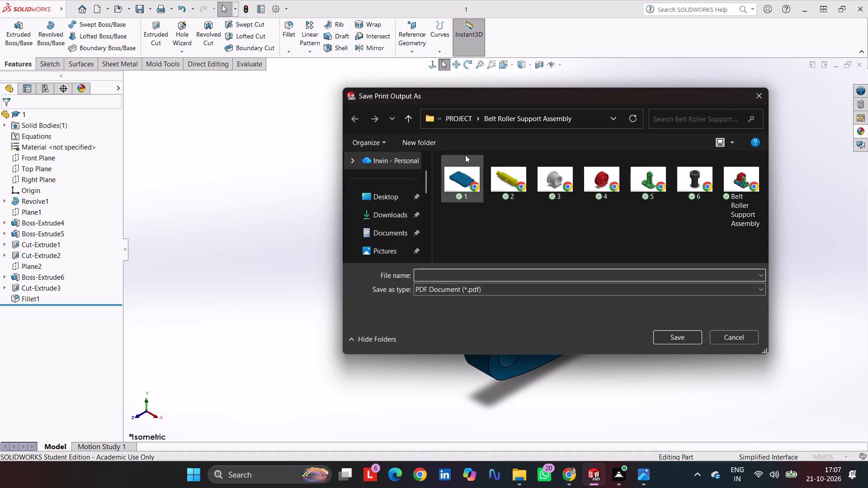
click(455, 116)
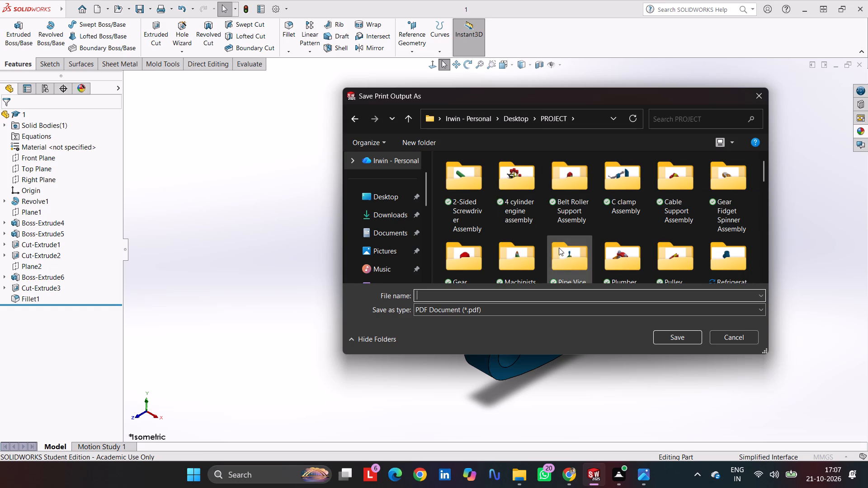
double_click(716, 259)
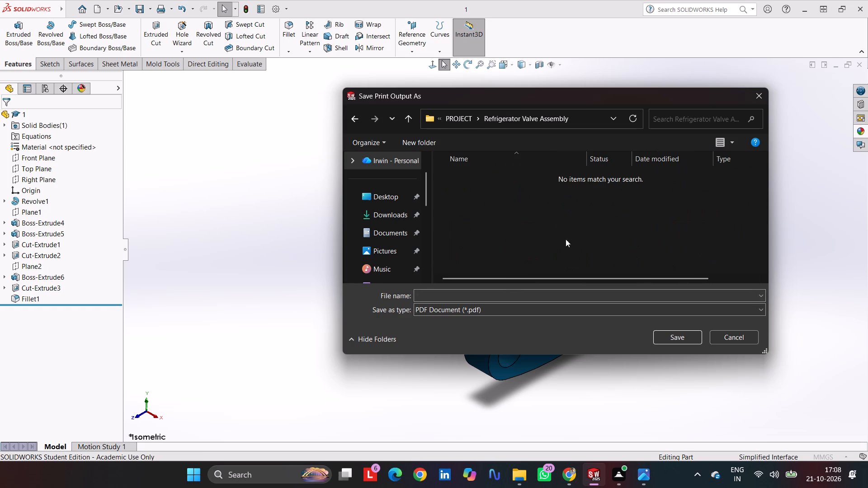
click(503, 296)
key(1)
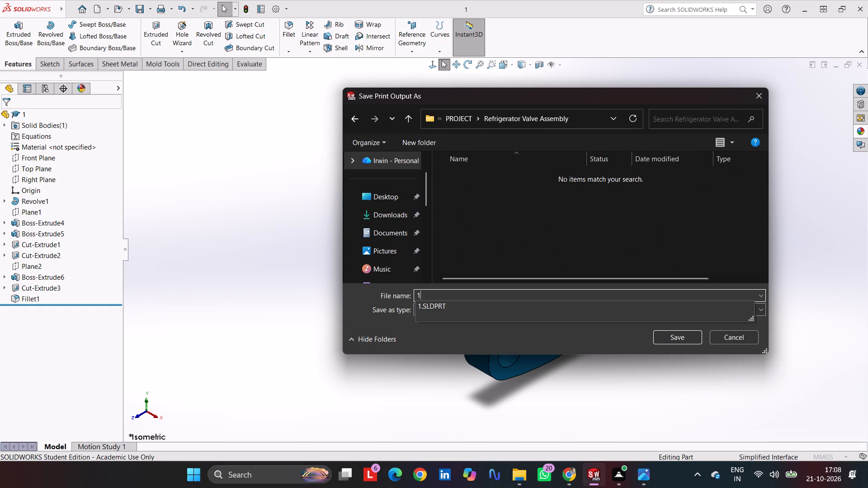
key(Return)
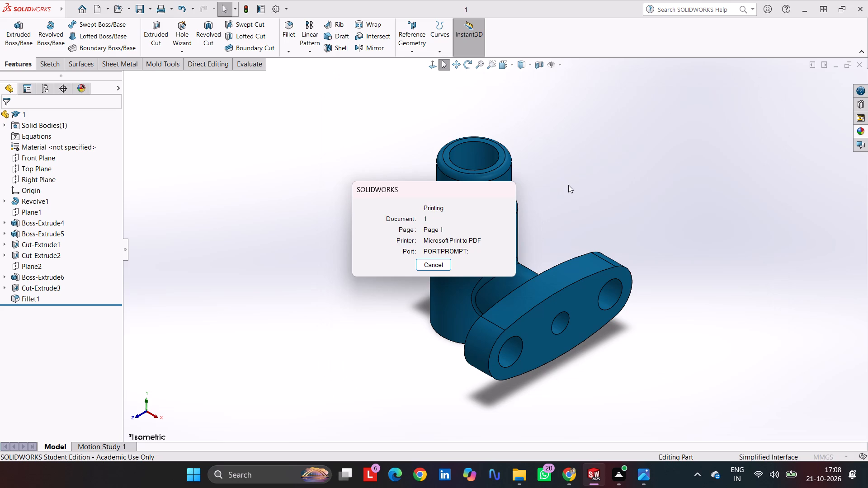
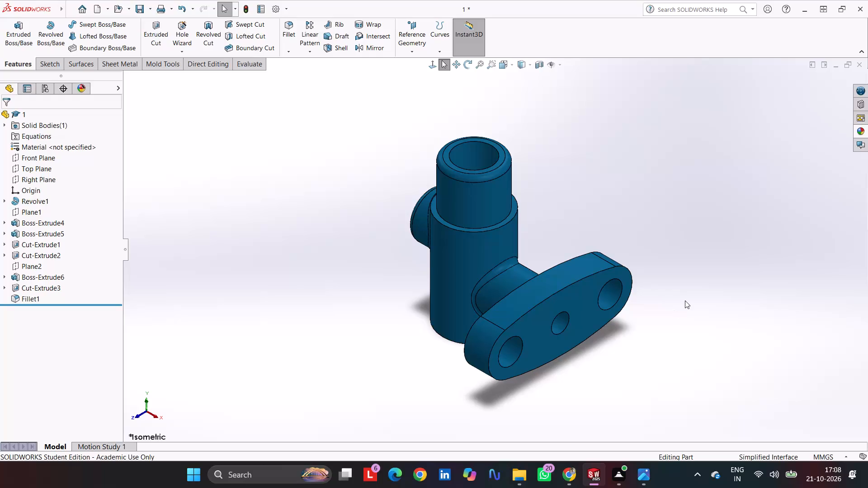
Create a new part document for the second component.
click(685, 300)
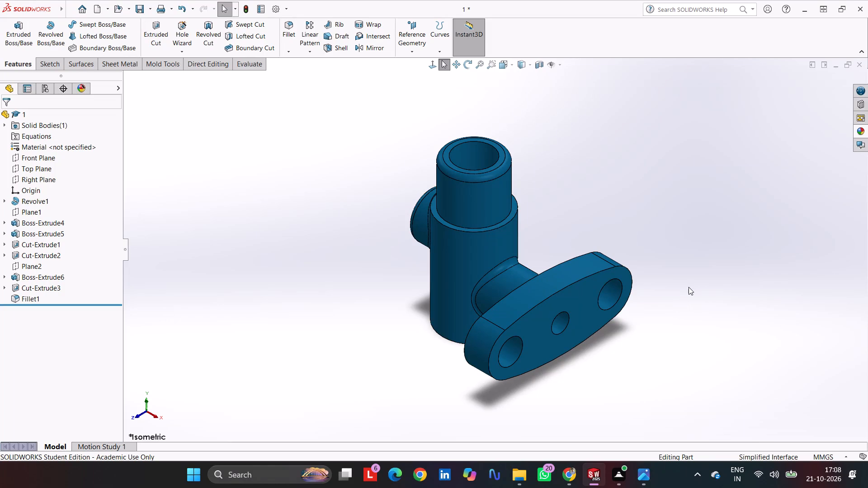
key(ctrl+n)
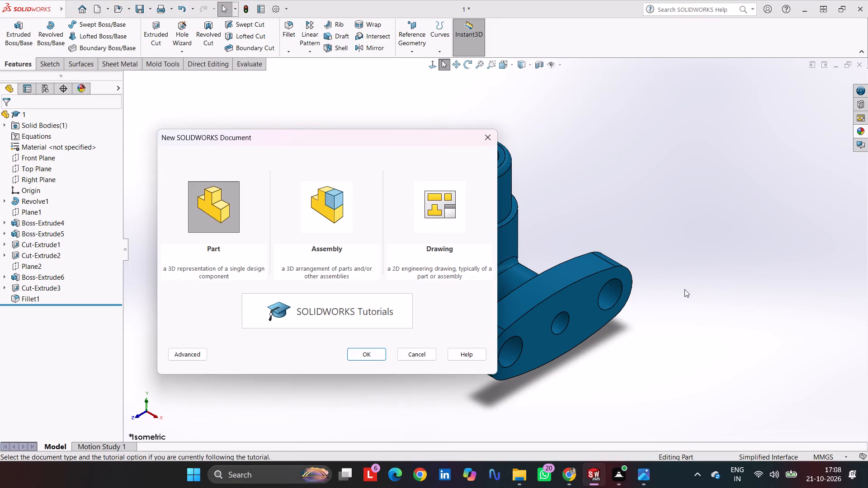
click(380, 353)
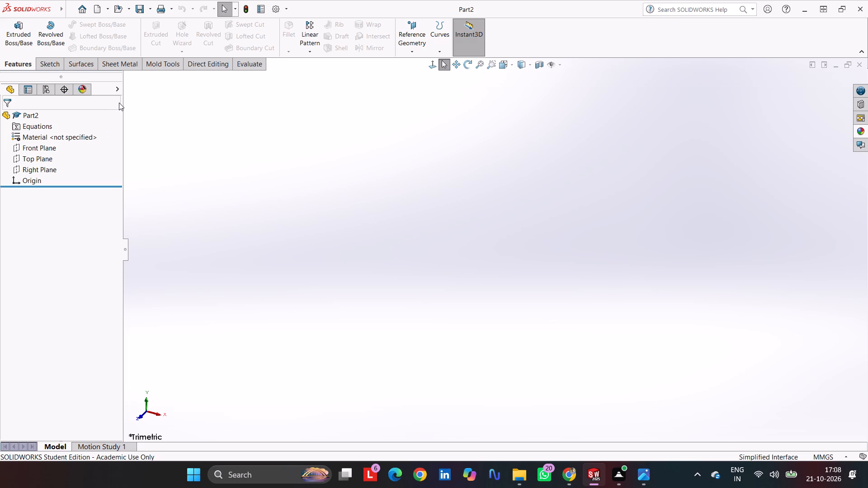
Start a sketch on the Top Plane and draw infinite horizontal and vertical construction lines through the origin.
click(43, 162)
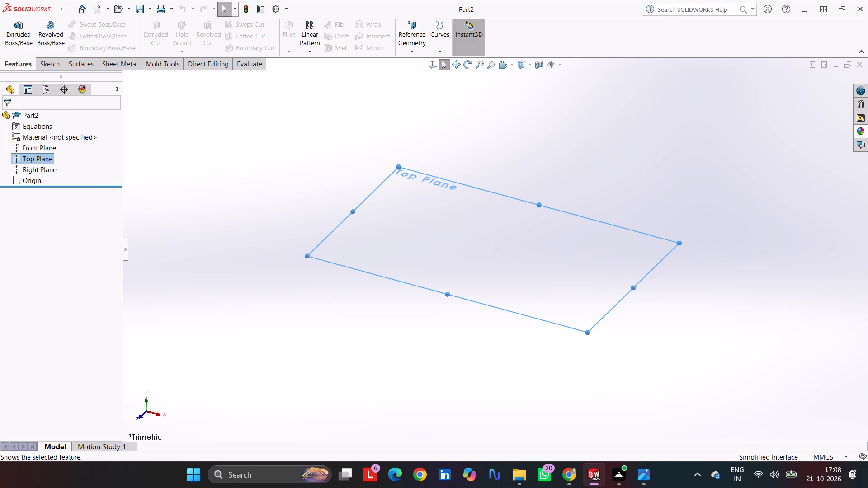
click(53, 67)
click(14, 32)
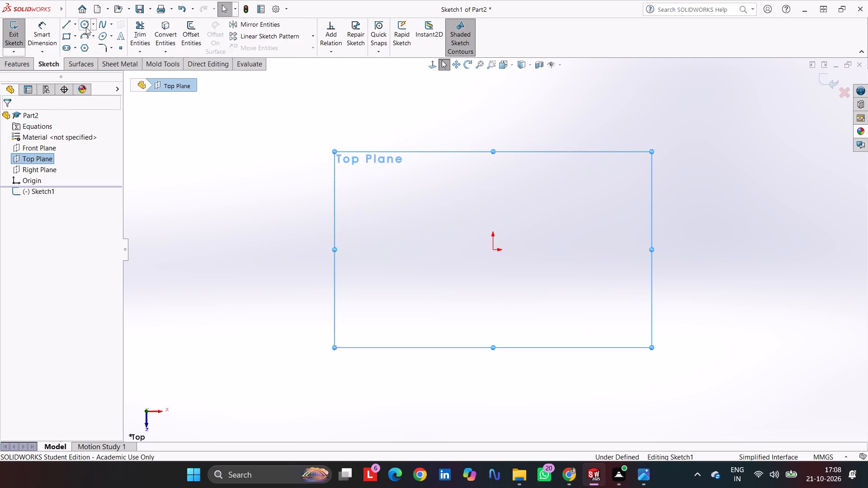
click(86, 27)
click(66, 25)
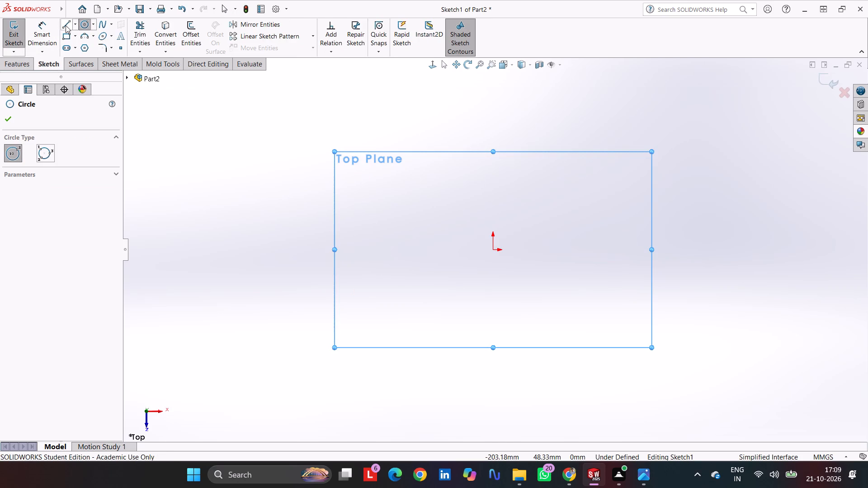
click(43, 197)
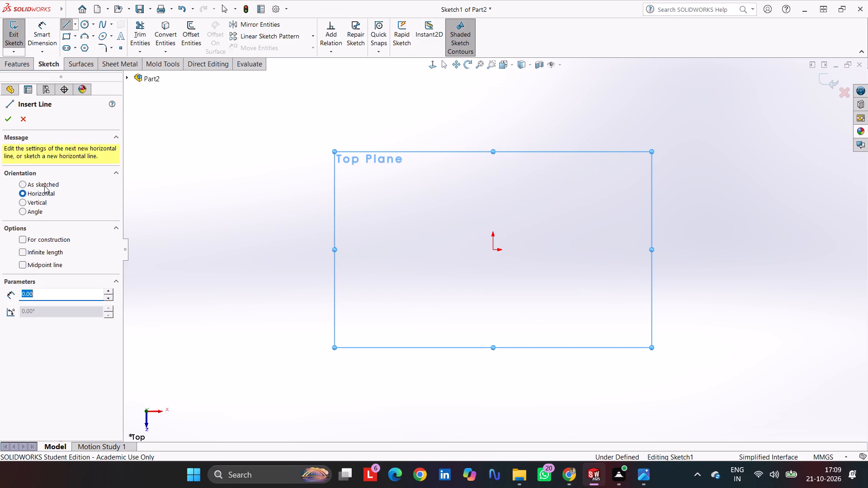
click(47, 256)
click(48, 238)
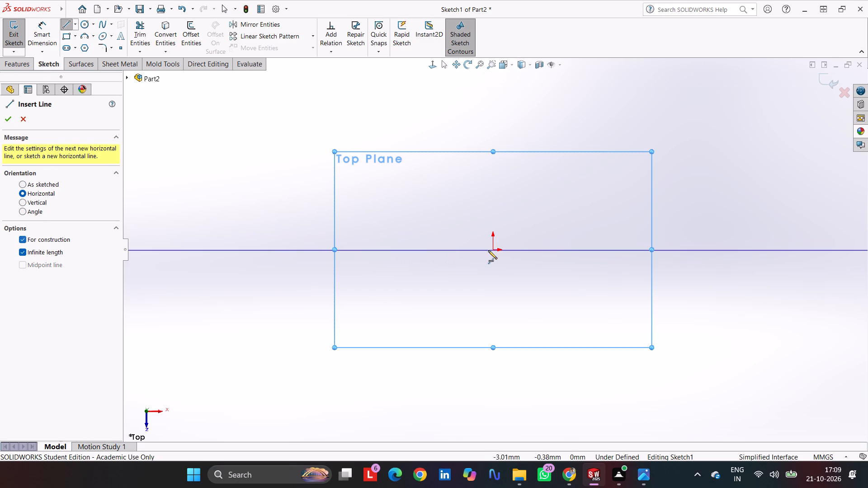
click(495, 250)
click(14, 122)
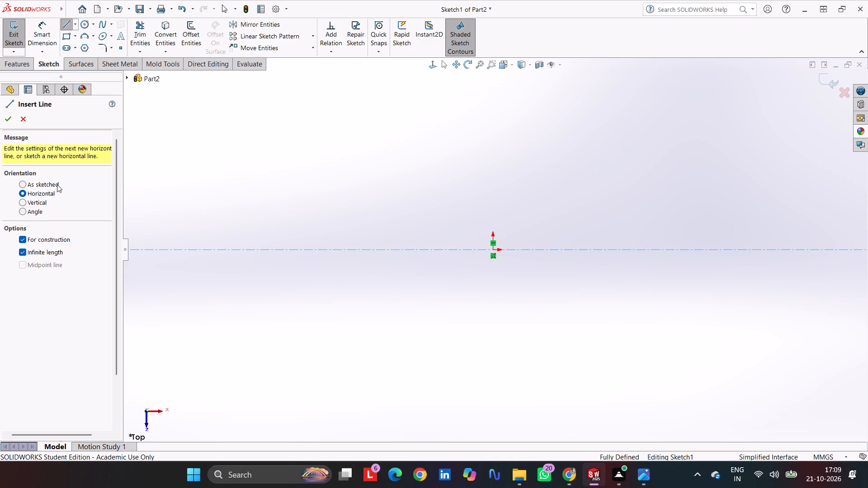
click(31, 203)
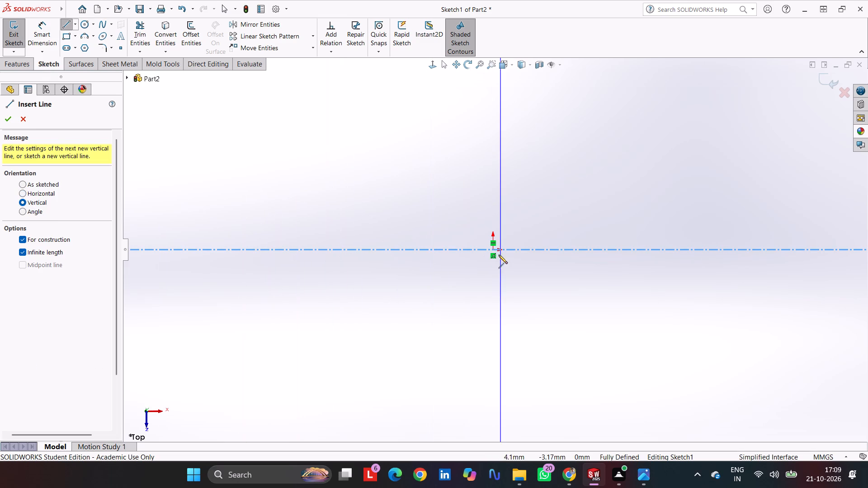
click(492, 248)
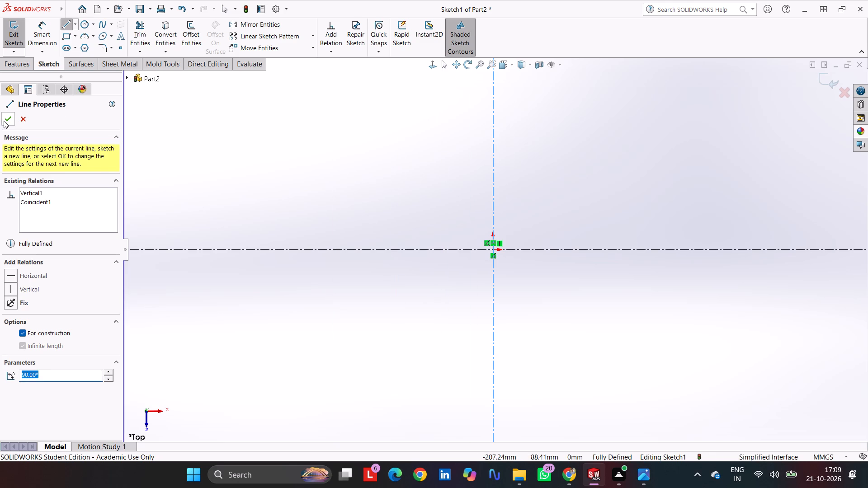
double_click(4, 121)
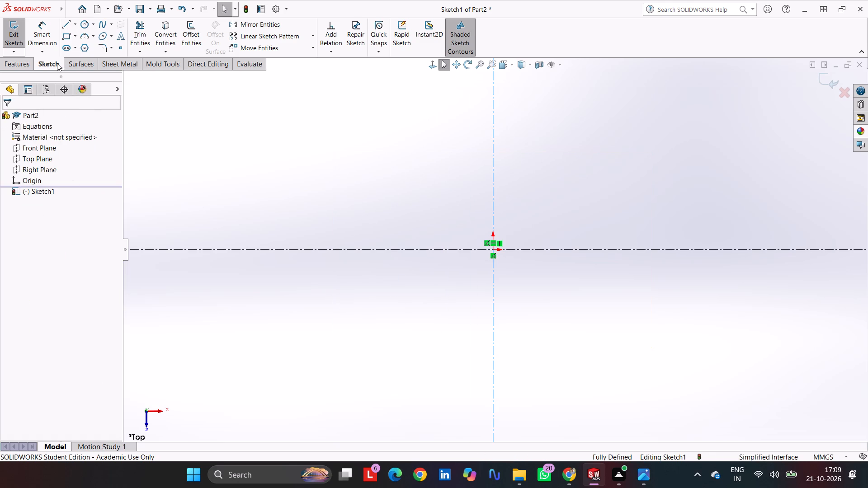
Sketch a circle centred on the origin and dimension its diameter to 40 mm.
click(85, 22)
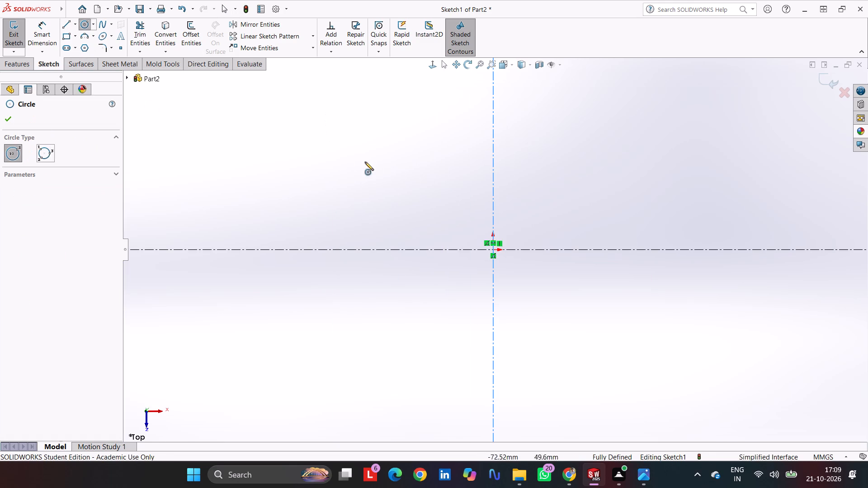
click(494, 248)
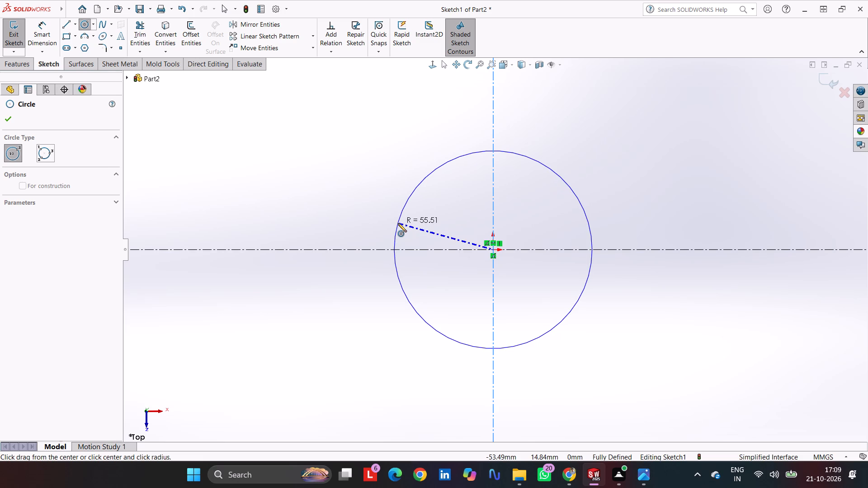
click(398, 222)
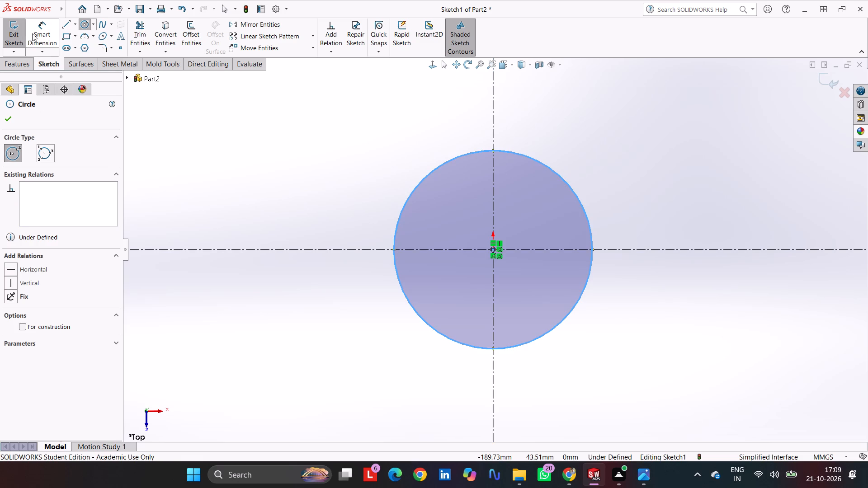
click(38, 27)
click(418, 185)
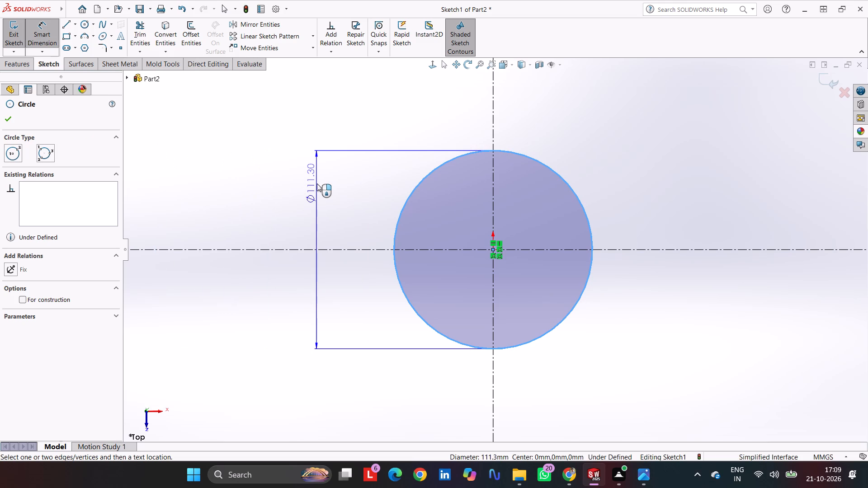
click(317, 183)
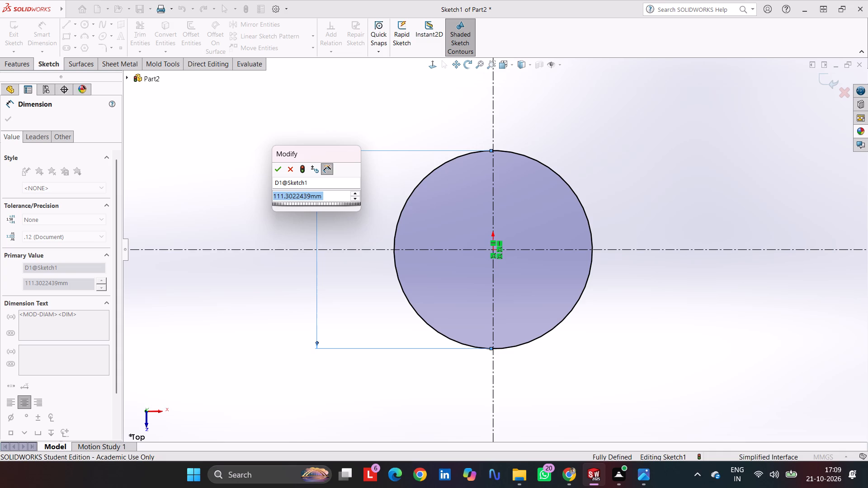
text(40)
key(Return)
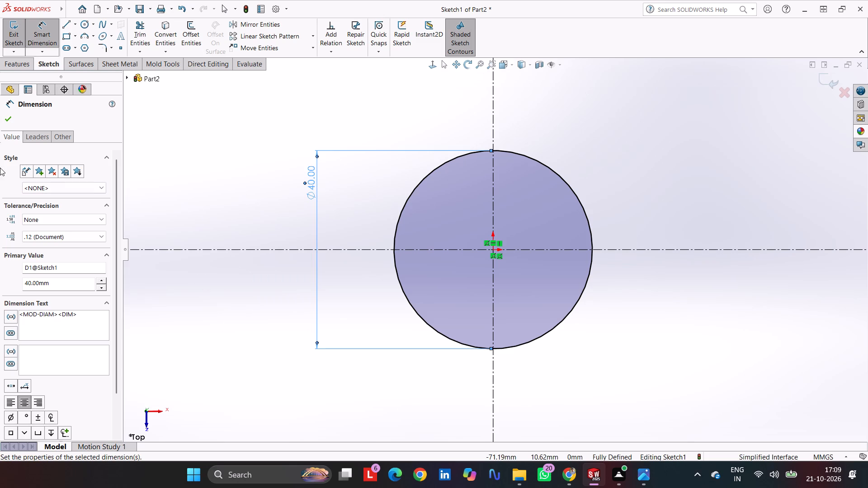
click(9, 121)
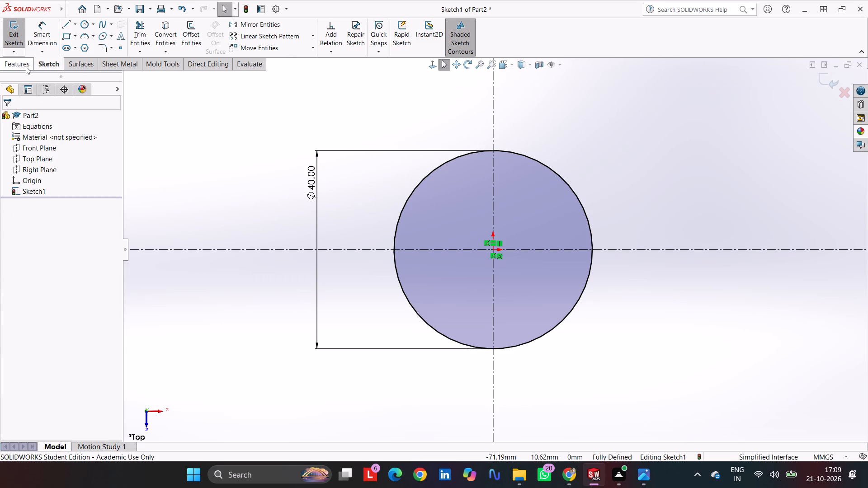
Extrude the circle 20 mm upward as a boss with a Blind end condition.
click(26, 66)
click(16, 25)
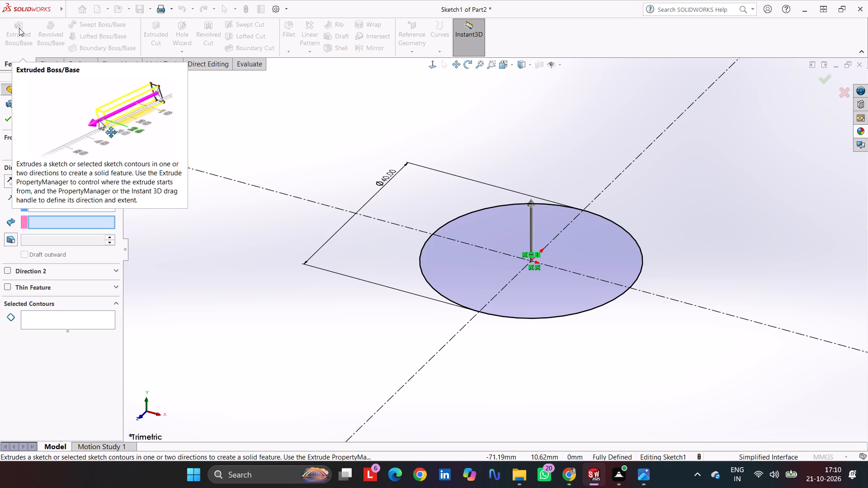
text(20)
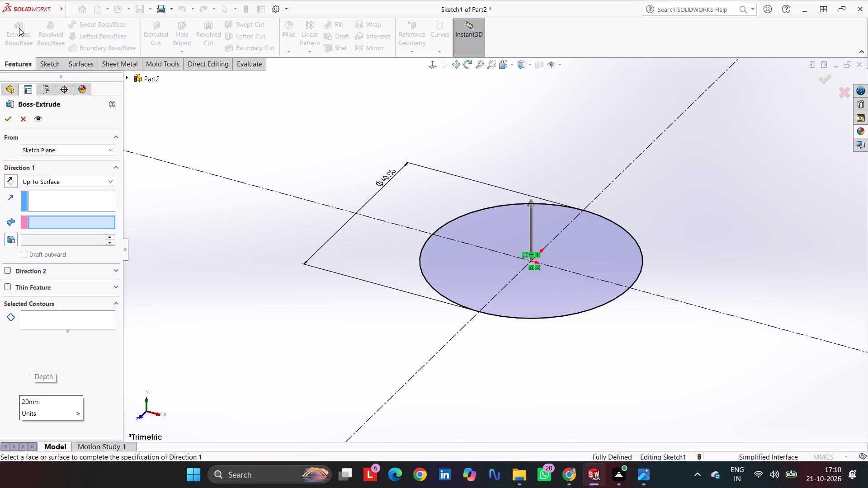
key(Return)
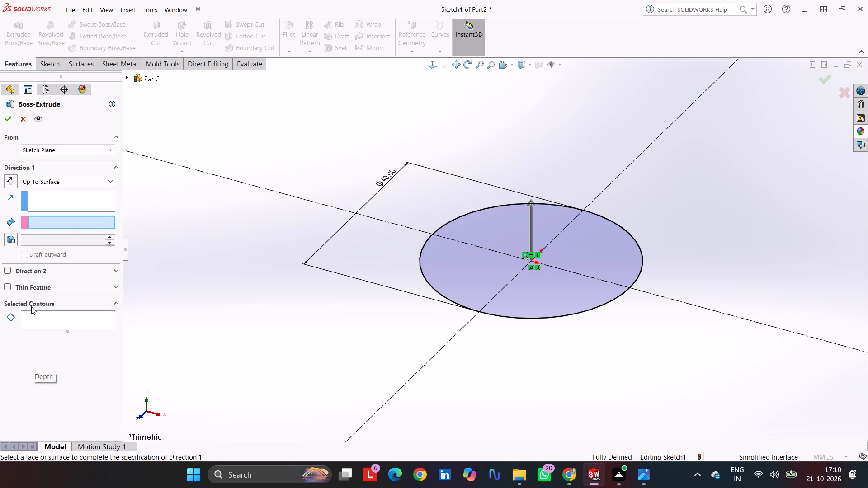
click(66, 219)
click(61, 192)
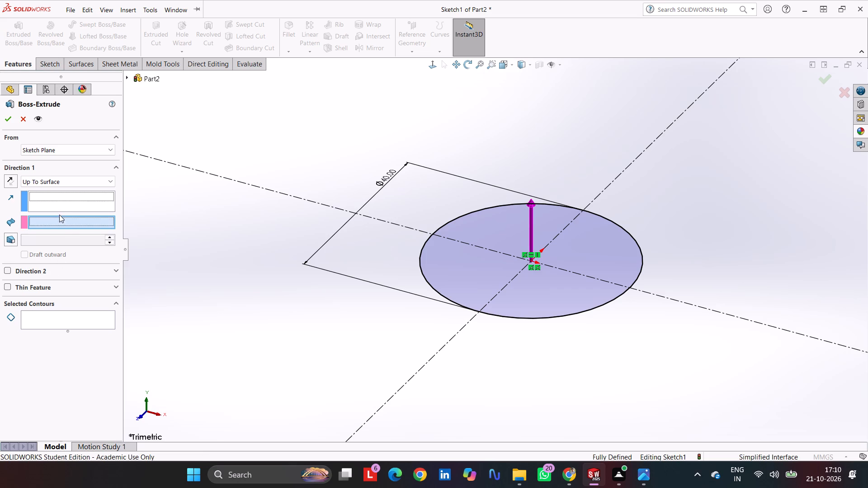
click(59, 224)
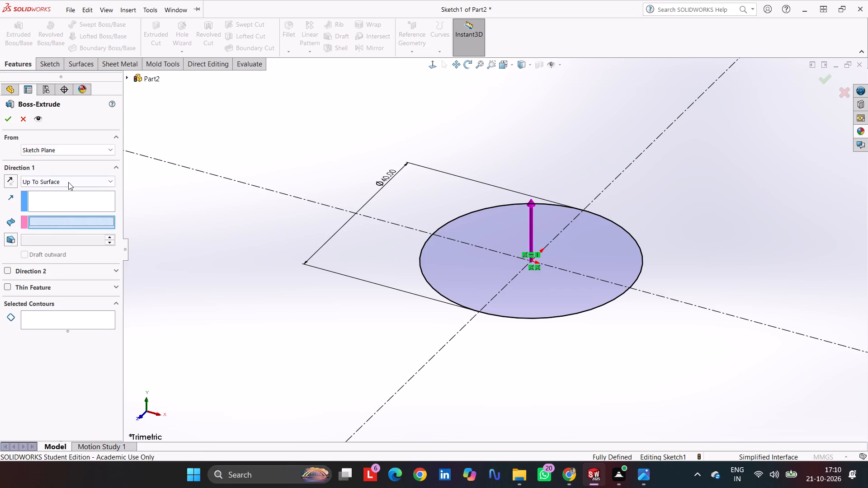
click(68, 183)
click(54, 191)
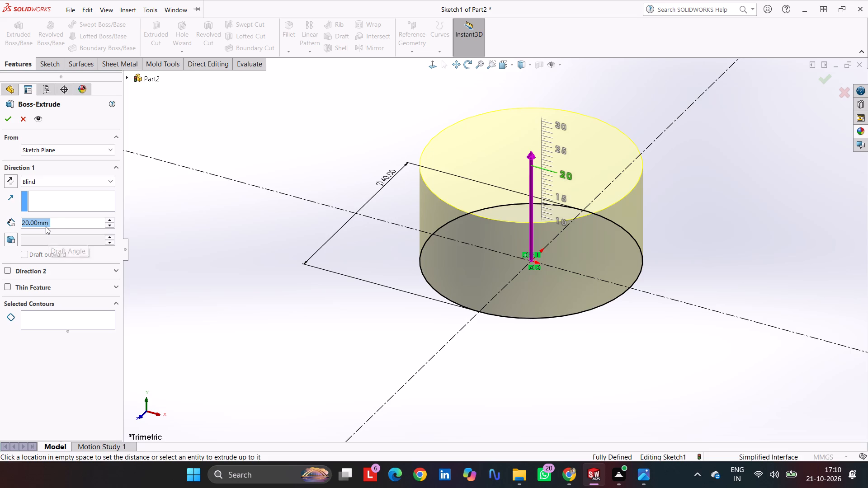
key(Return)
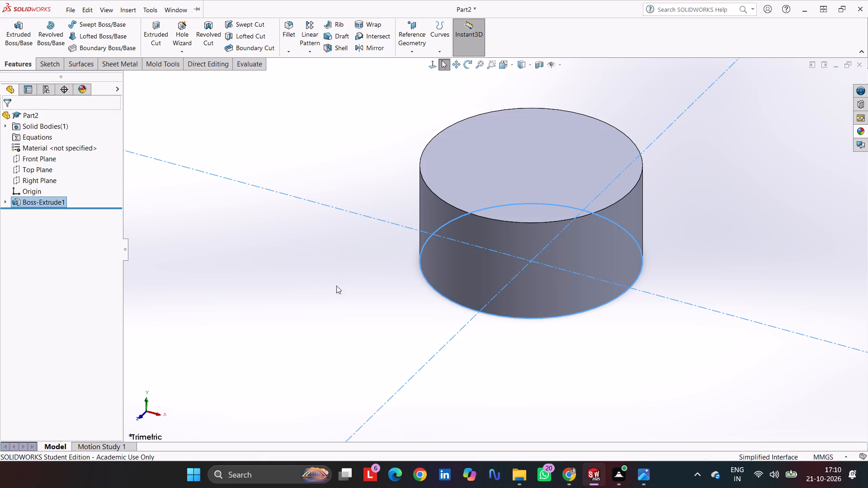
Start a new sketch on the cylinder's top face and activate the Line tool.
click(504, 163)
click(545, 139)
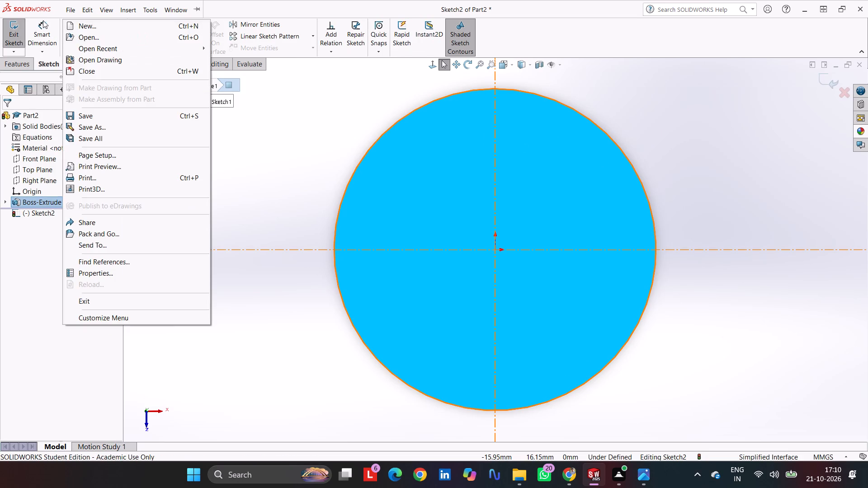
click(35, 26)
click(64, 26)
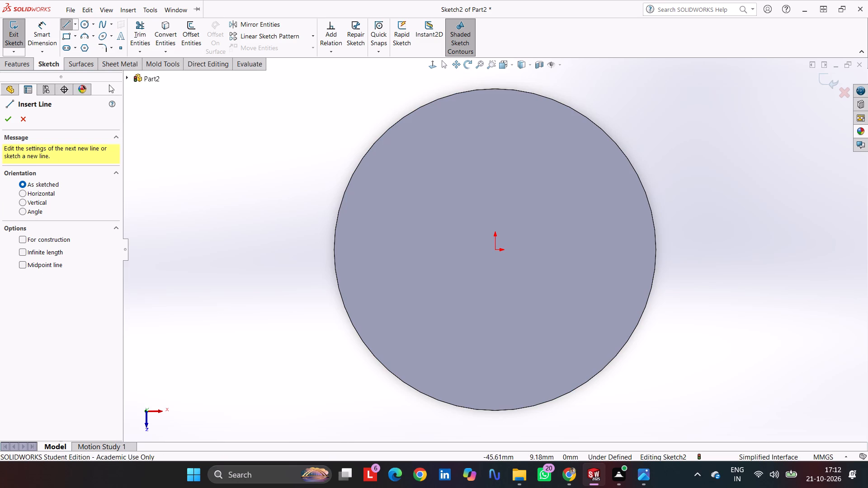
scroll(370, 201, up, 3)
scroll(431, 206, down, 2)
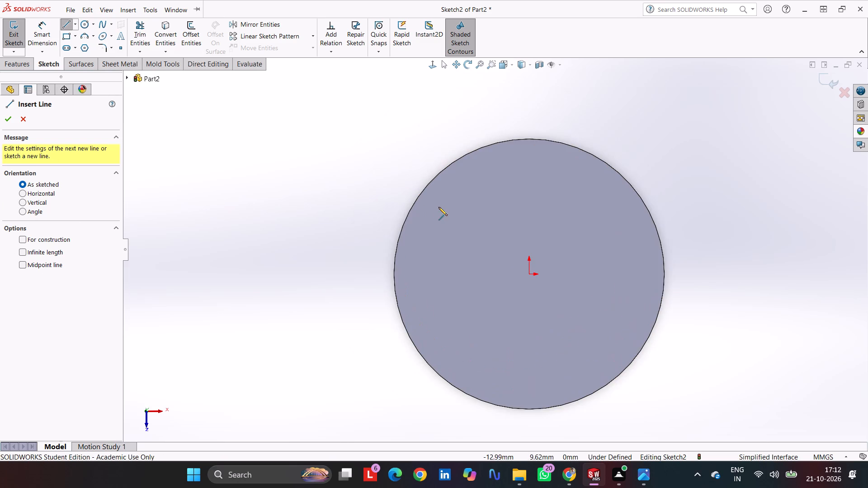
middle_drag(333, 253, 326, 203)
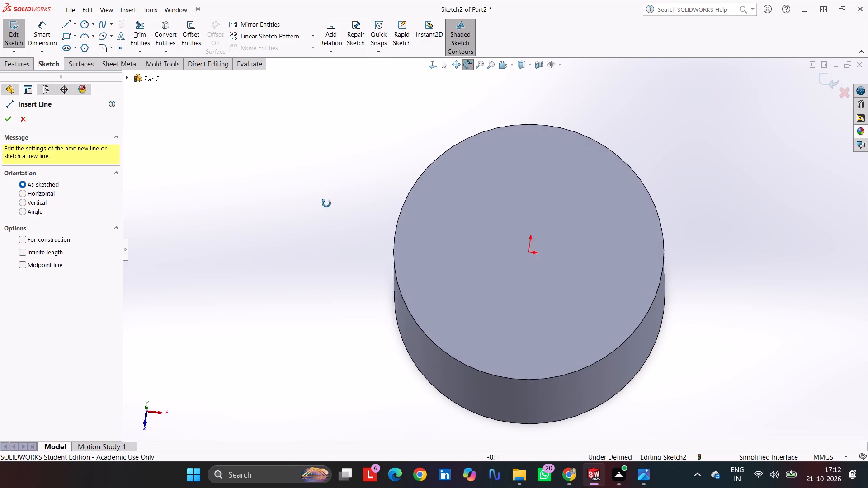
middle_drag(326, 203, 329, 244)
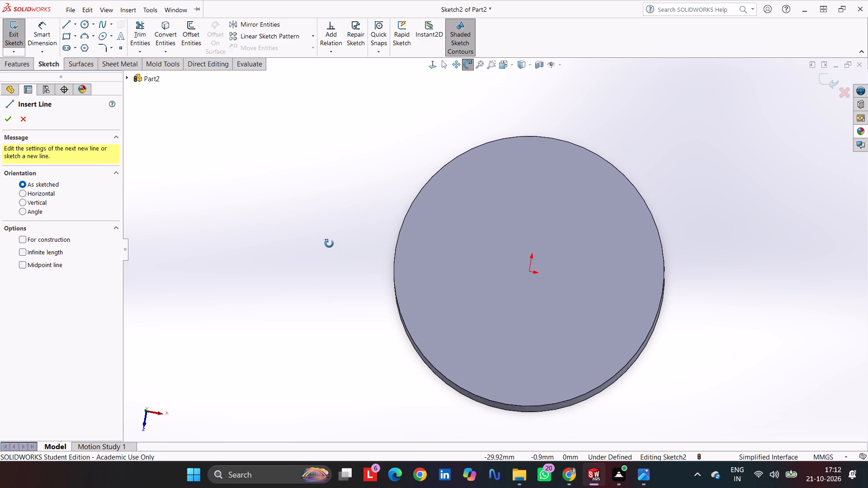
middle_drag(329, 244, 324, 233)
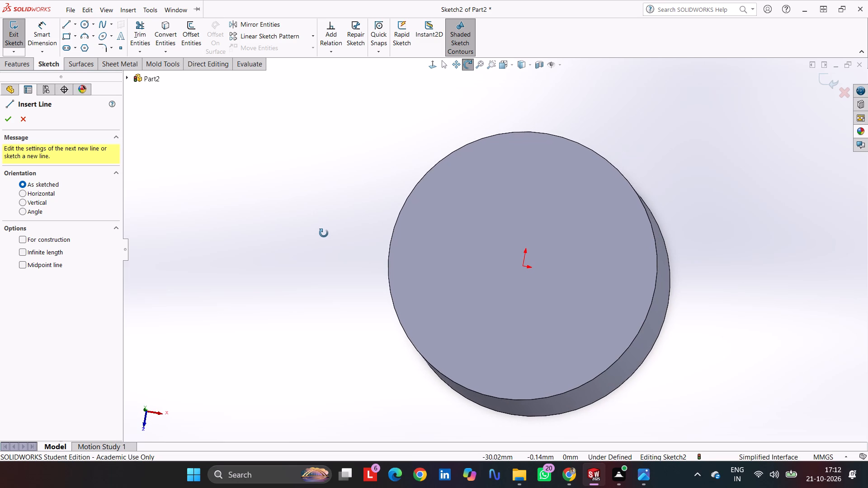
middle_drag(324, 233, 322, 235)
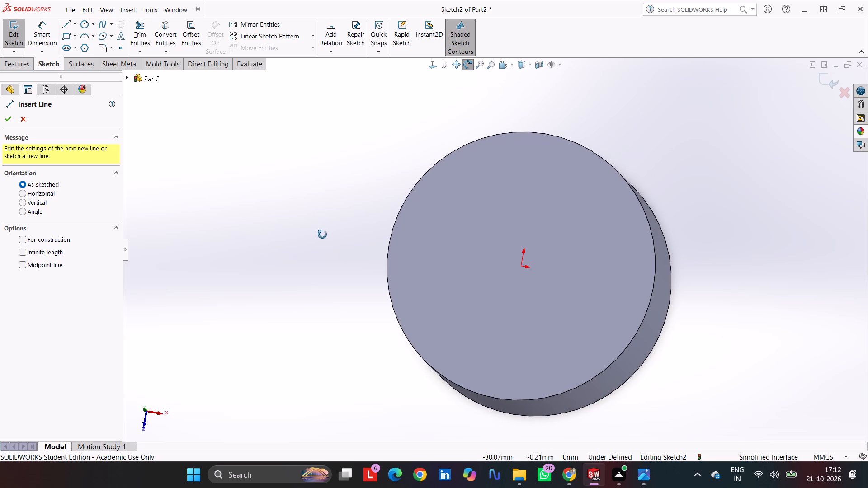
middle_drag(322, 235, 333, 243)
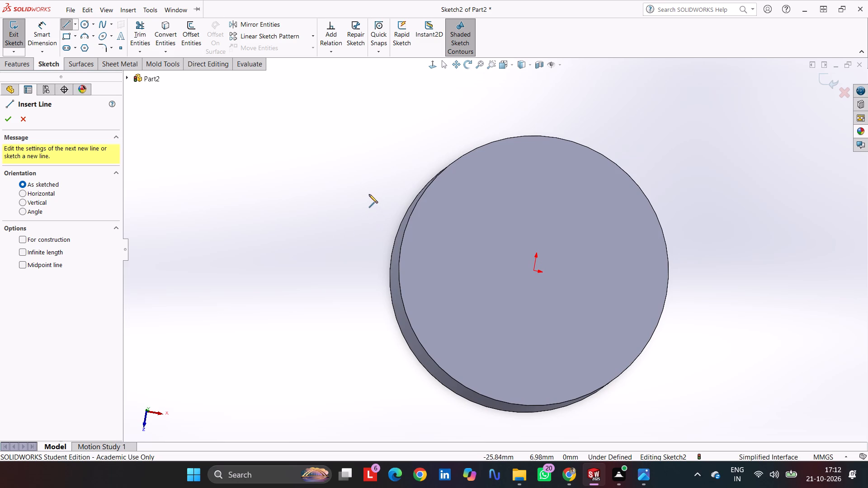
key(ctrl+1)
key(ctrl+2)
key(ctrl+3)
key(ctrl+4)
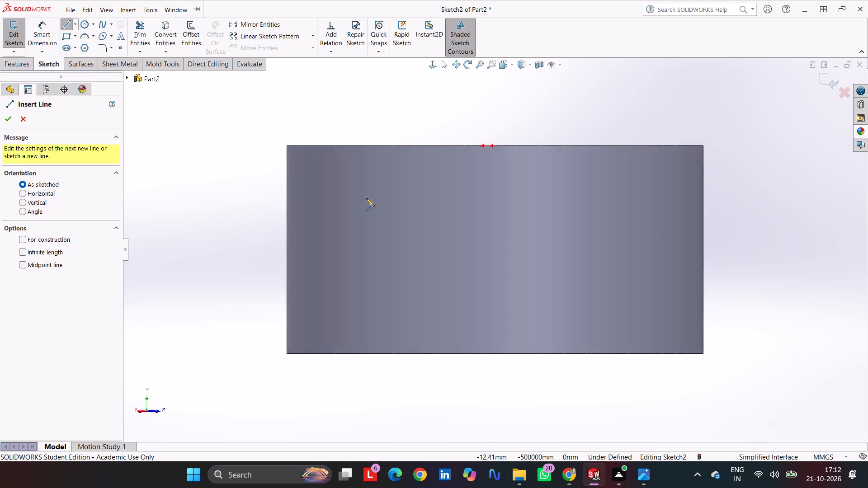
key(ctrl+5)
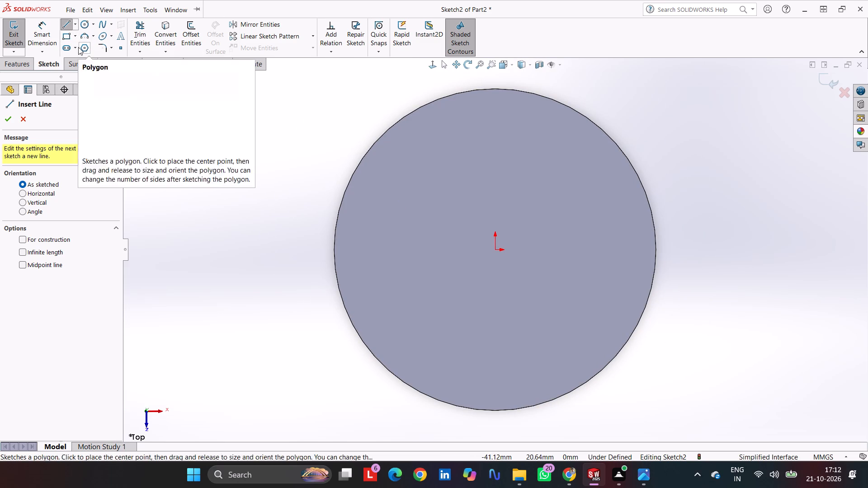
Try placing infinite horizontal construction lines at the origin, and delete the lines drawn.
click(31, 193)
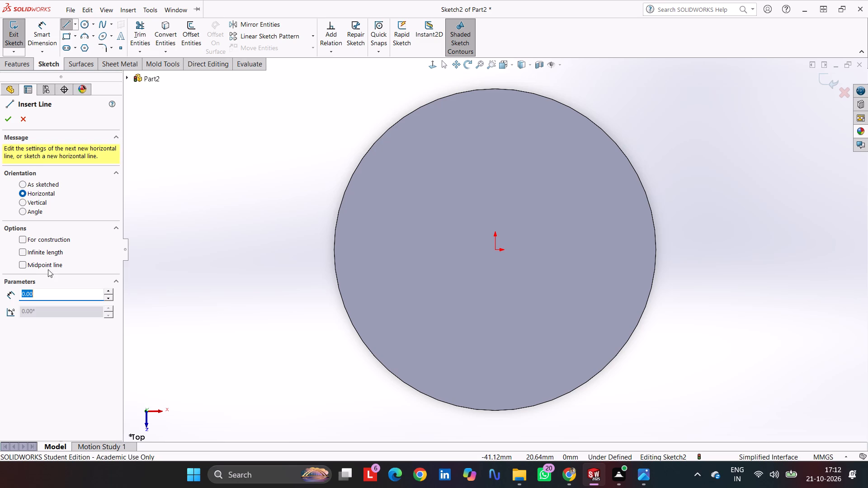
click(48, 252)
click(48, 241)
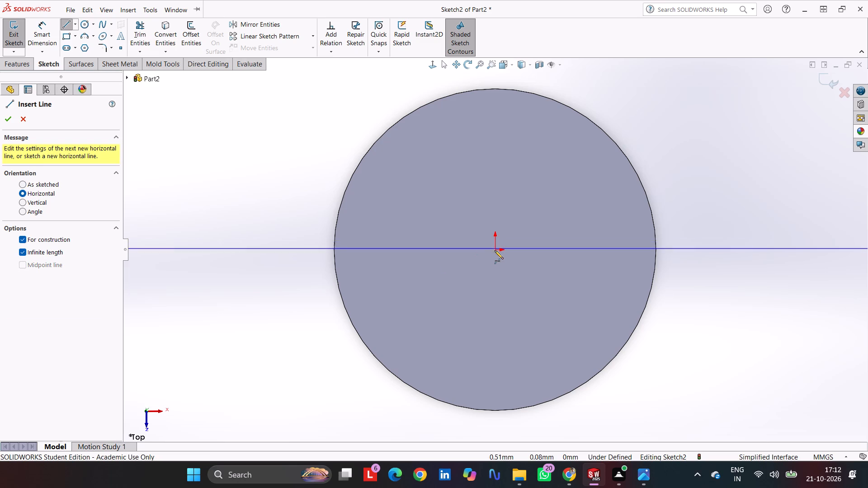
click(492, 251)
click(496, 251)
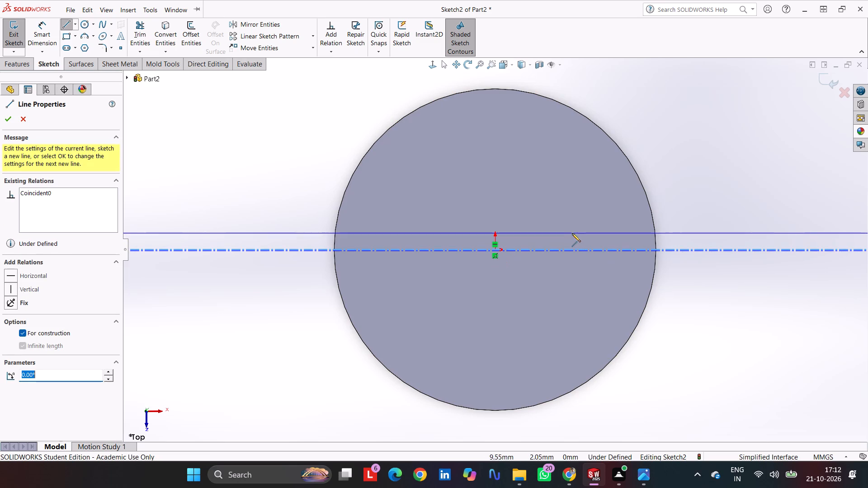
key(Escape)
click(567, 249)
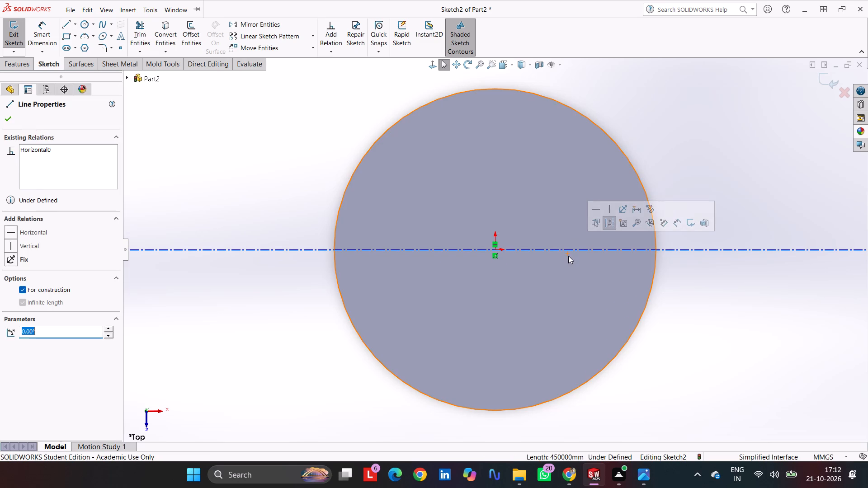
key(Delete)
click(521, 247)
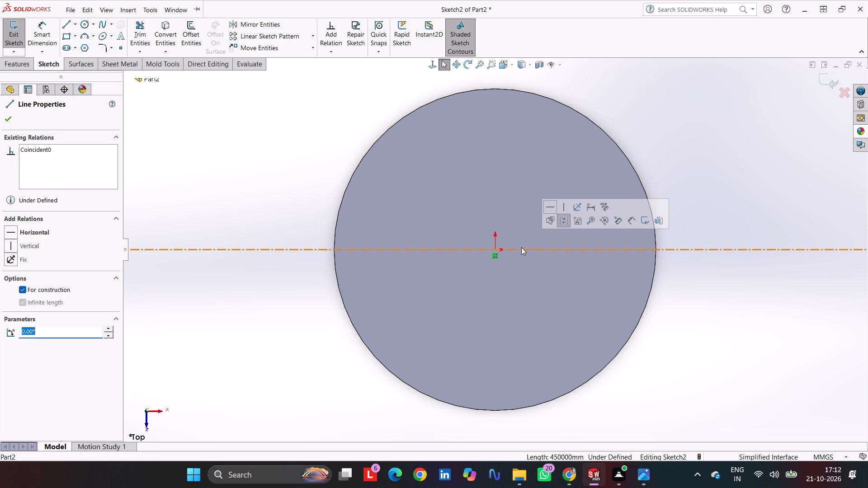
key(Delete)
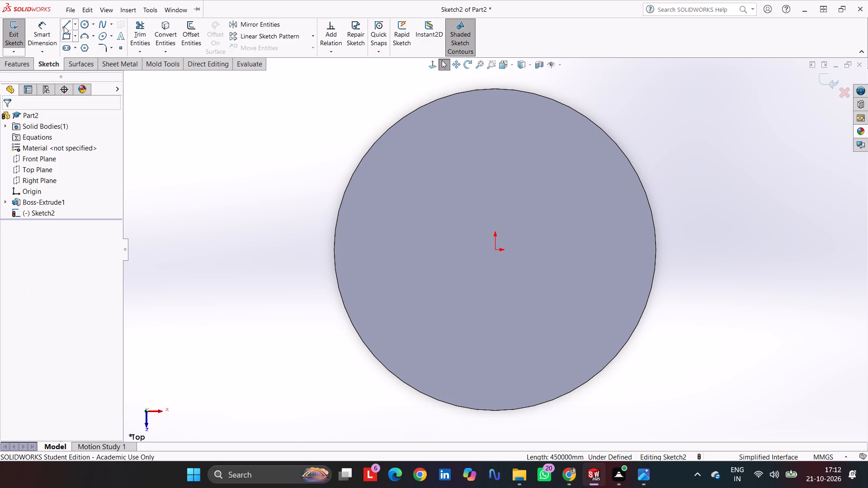
Draw infinite horizontal and vertical construction lines through the origin in the top-face sketch.
click(64, 26)
click(46, 193)
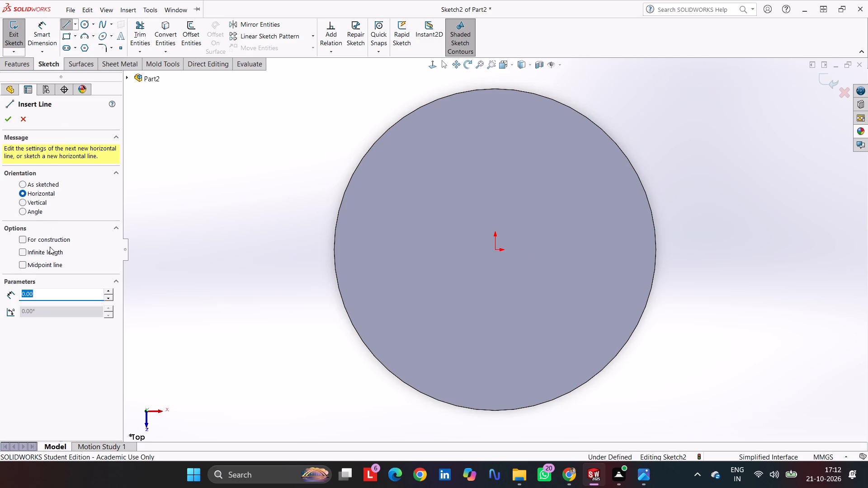
click(50, 247)
click(50, 241)
click(50, 252)
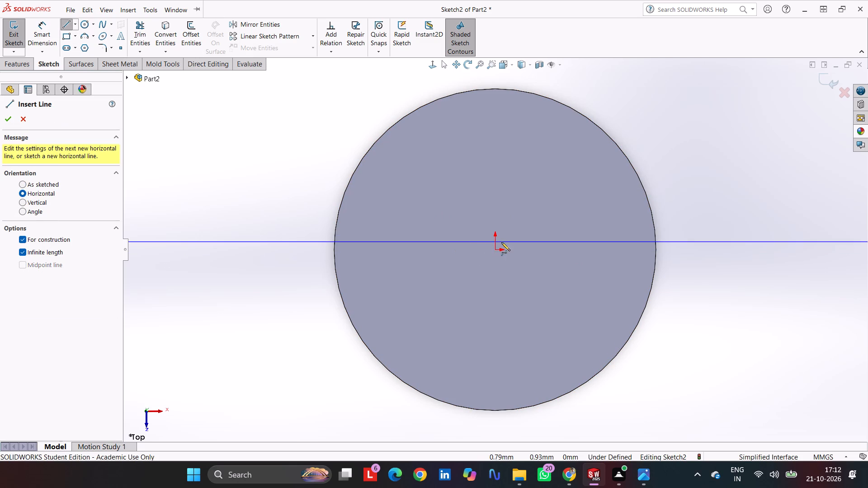
click(495, 249)
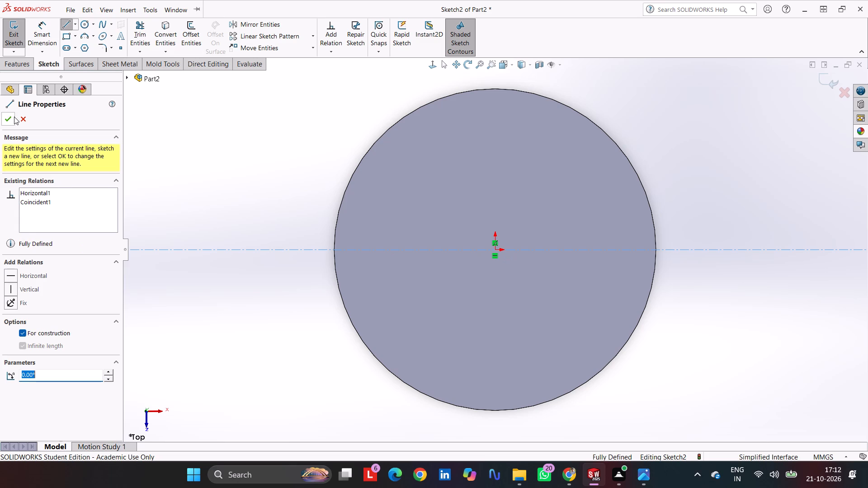
click(7, 120)
click(36, 199)
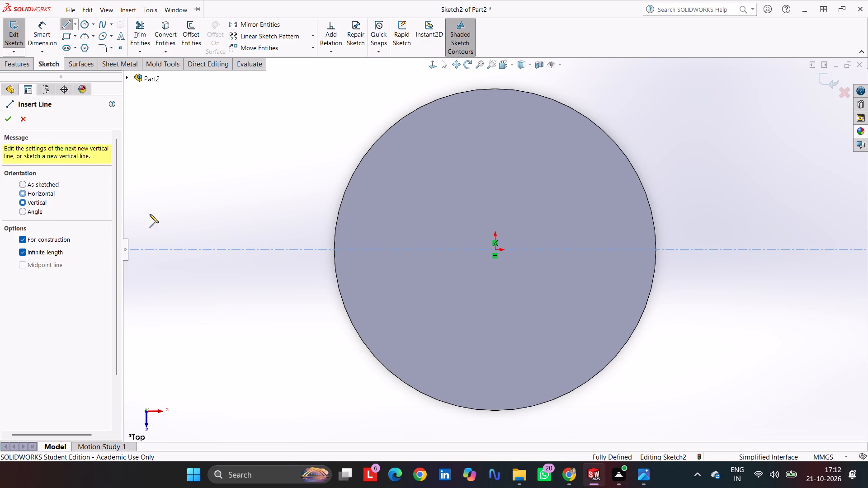
click(495, 248)
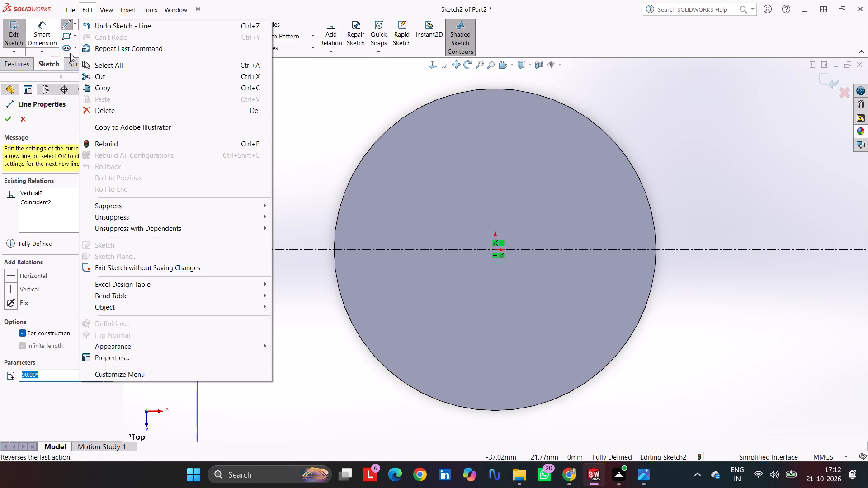
click(58, 52)
Sketch a six-sided polygon centred on the origin with a vertex on the horizontal centreline, and dimension its inscribed circle to 32 mm diameter.
click(83, 49)
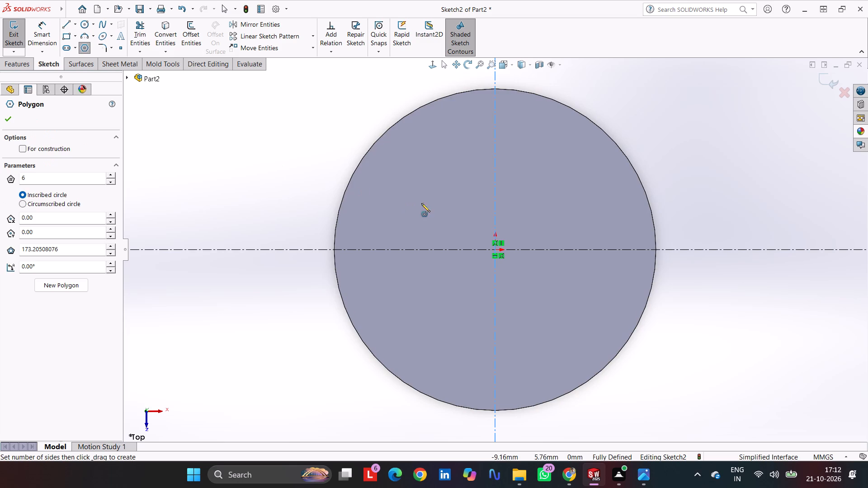
click(494, 250)
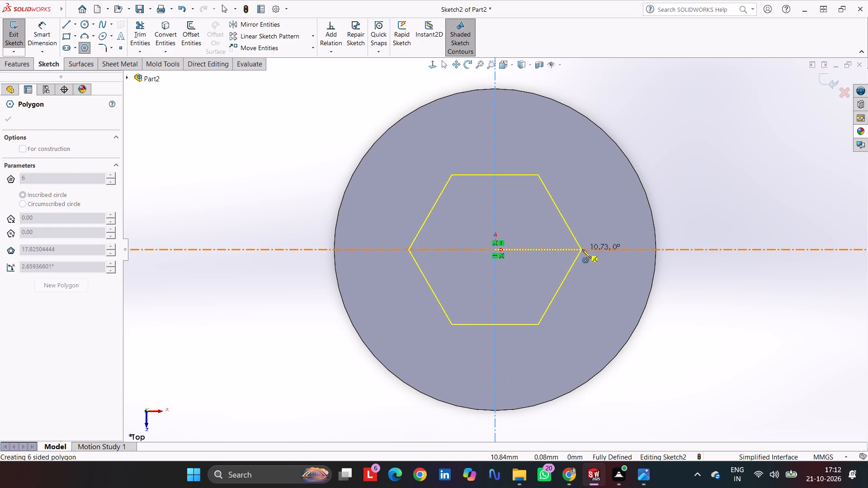
click(582, 249)
click(46, 28)
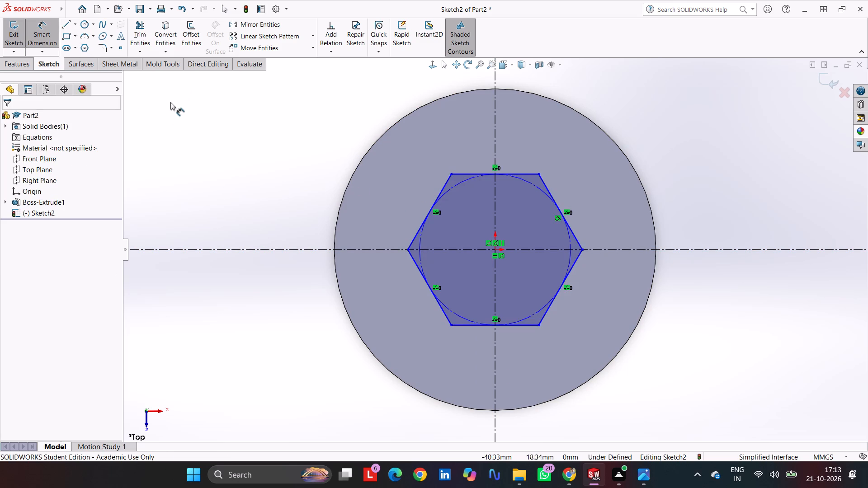
click(458, 183)
click(228, 141)
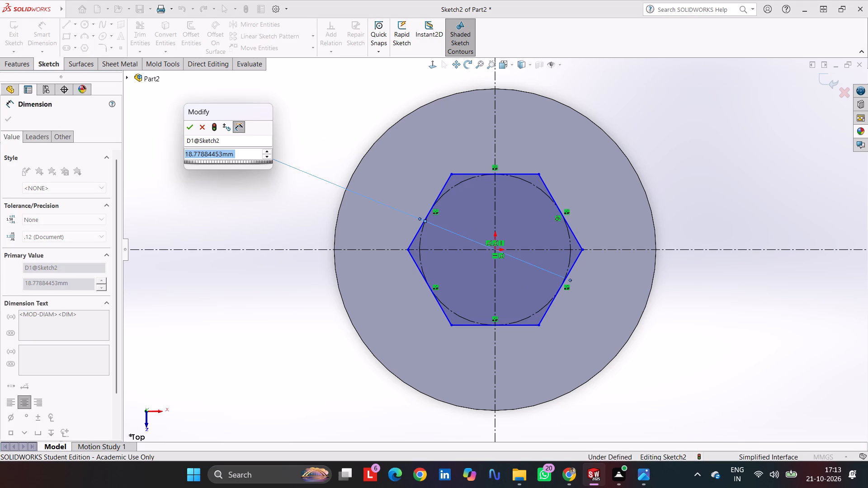
text(32)
key(Return)
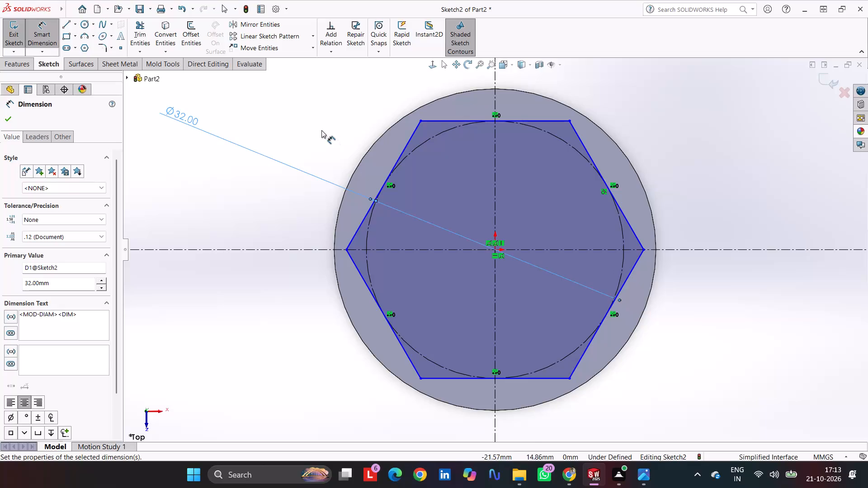
key(Escape)
key(Escape)
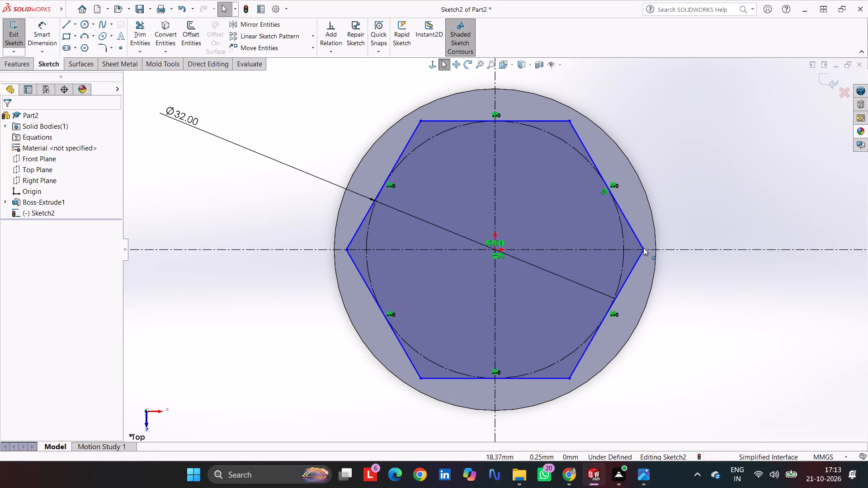
Add a Horizontal relation between the hexagon's vertex on the horizontal centreline and its centre point at the origin.
click(646, 250)
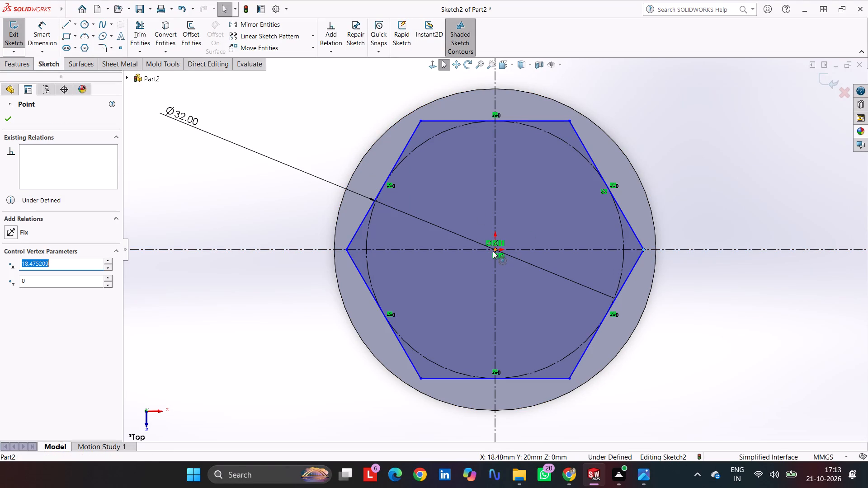
ctrl+click(493, 251)
click(28, 278)
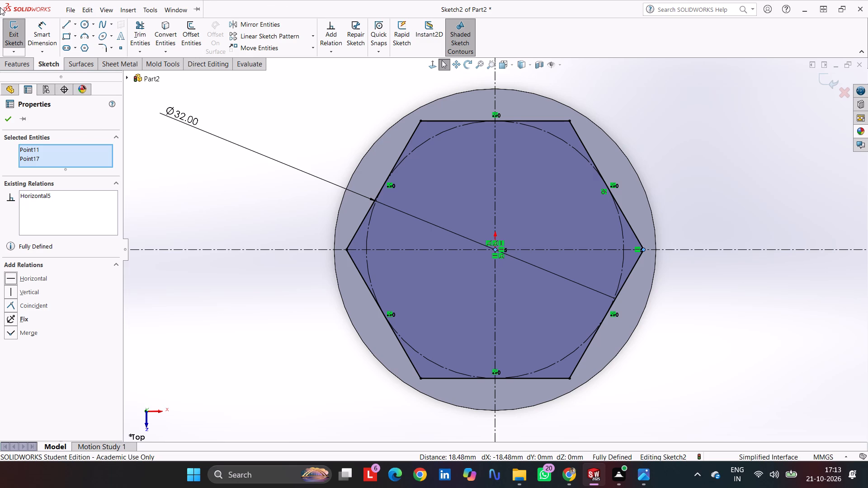
click(8, 125)
Extrude the hexagon 25 mm upward from the cylinder's top face as a Blind boss merged with the body.
click(14, 64)
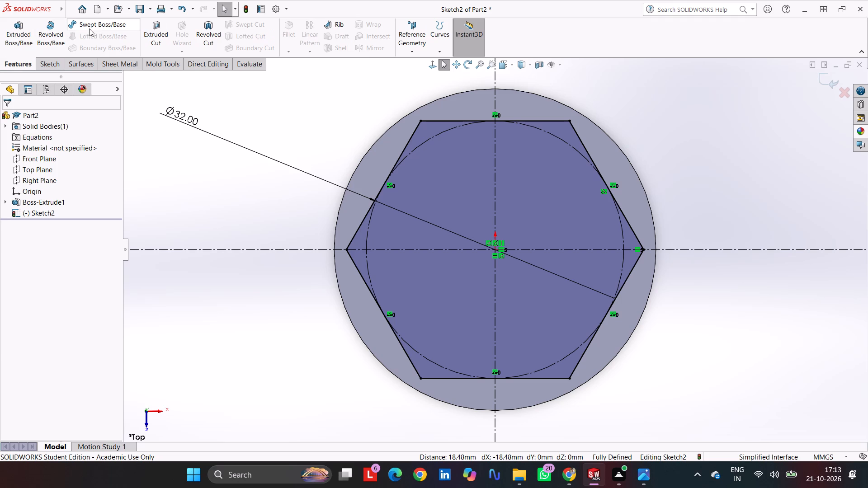
click(11, 30)
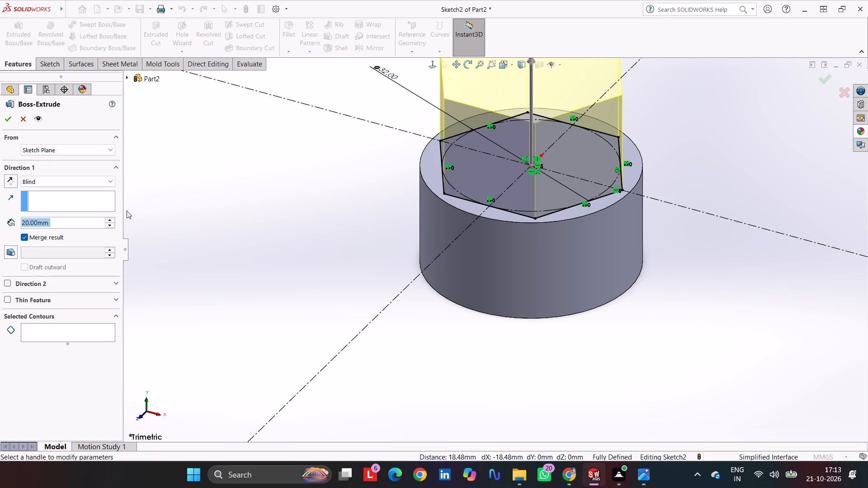
text(25)
key(Return)
key(Return)
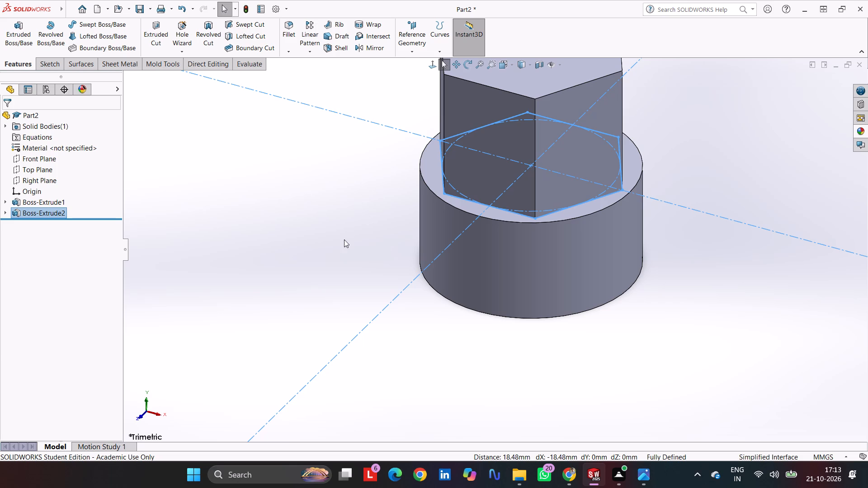
click(334, 222)
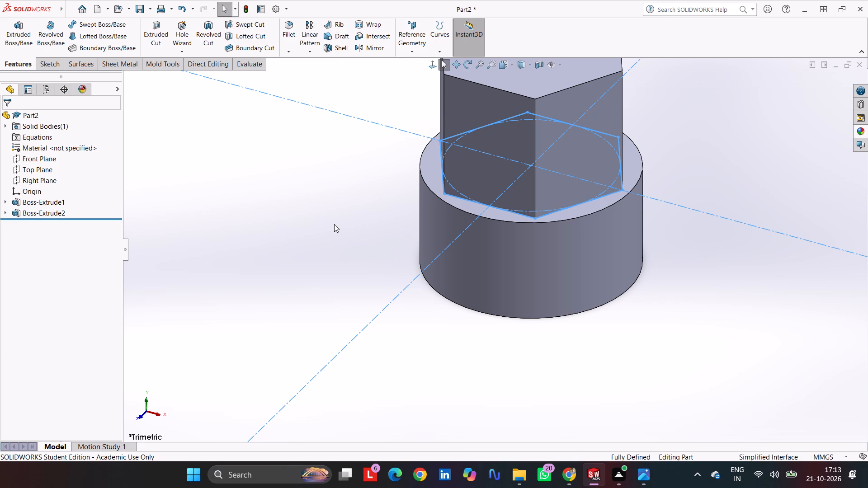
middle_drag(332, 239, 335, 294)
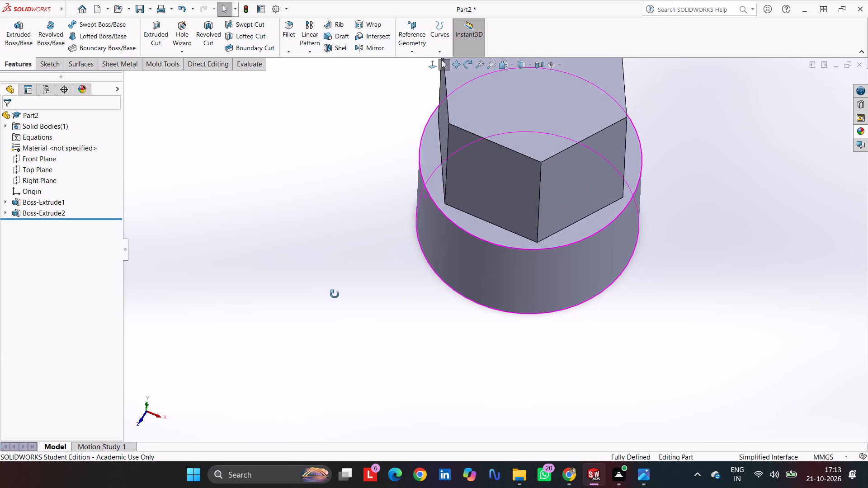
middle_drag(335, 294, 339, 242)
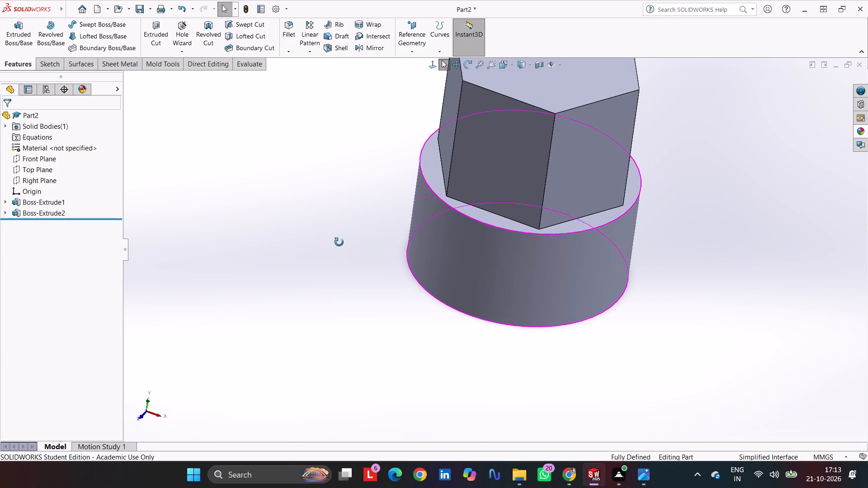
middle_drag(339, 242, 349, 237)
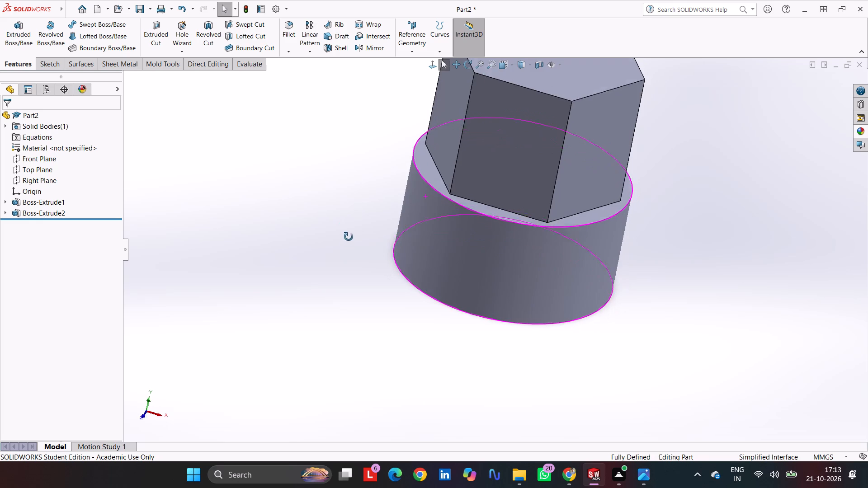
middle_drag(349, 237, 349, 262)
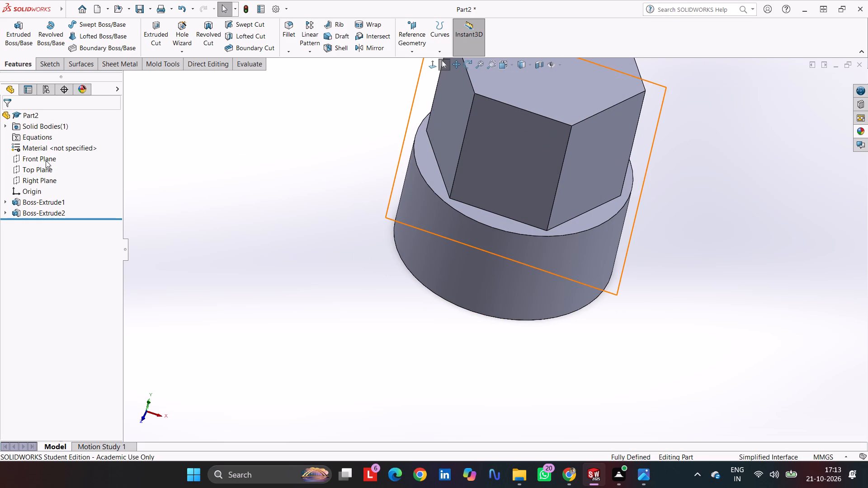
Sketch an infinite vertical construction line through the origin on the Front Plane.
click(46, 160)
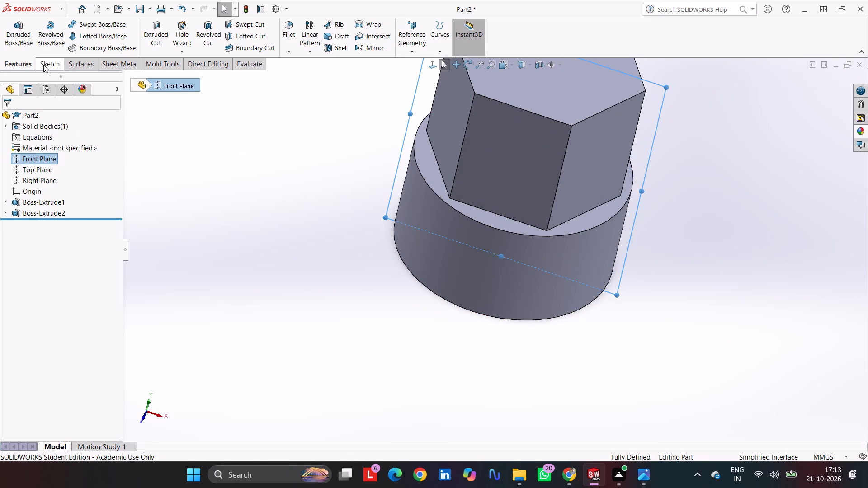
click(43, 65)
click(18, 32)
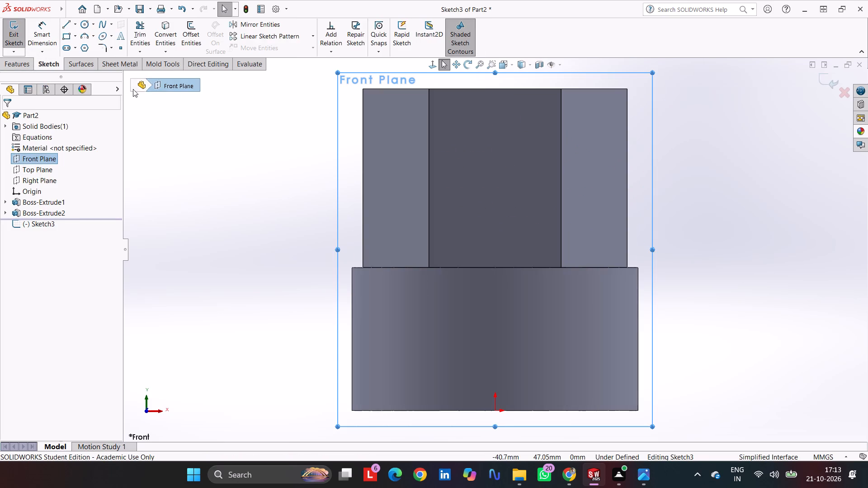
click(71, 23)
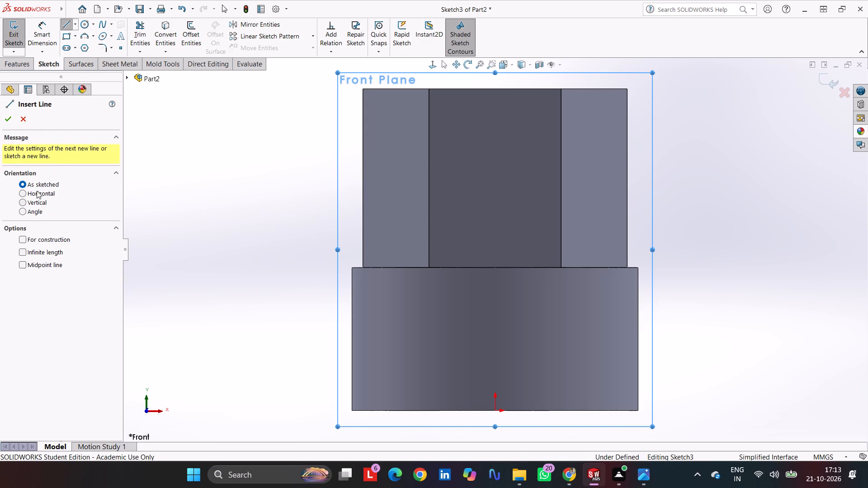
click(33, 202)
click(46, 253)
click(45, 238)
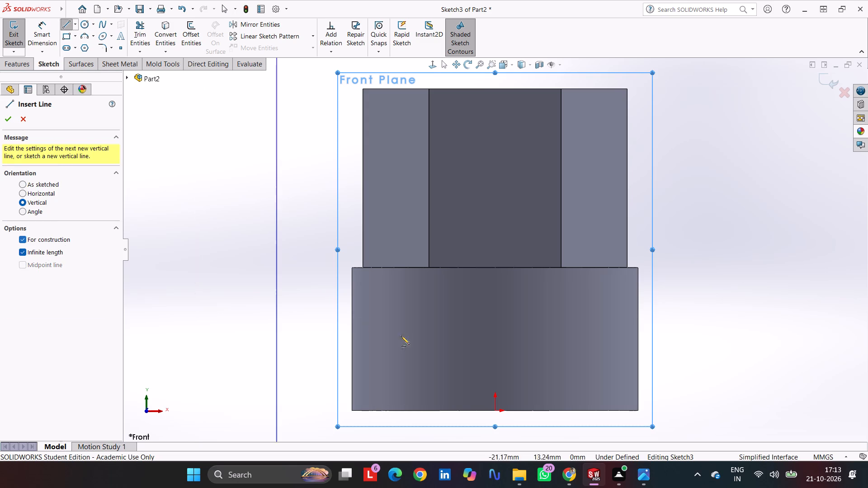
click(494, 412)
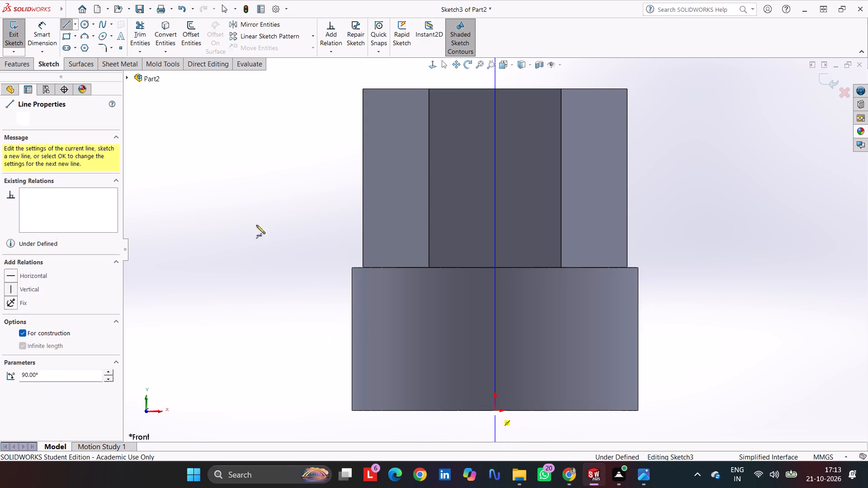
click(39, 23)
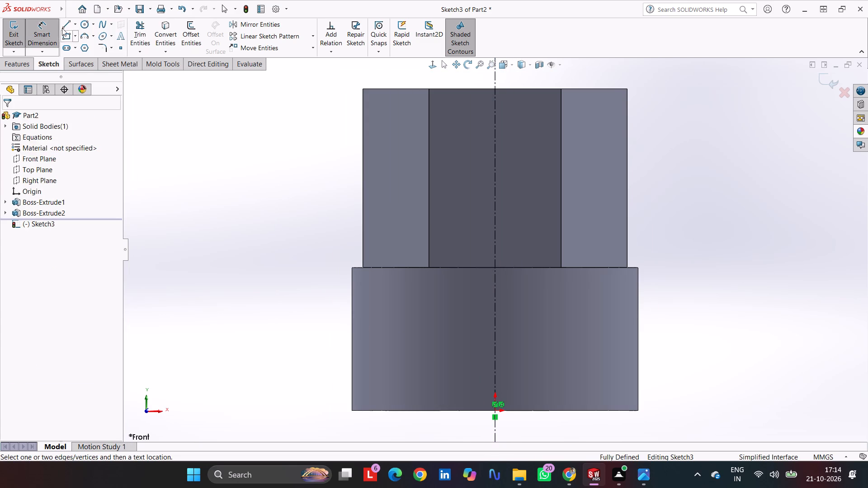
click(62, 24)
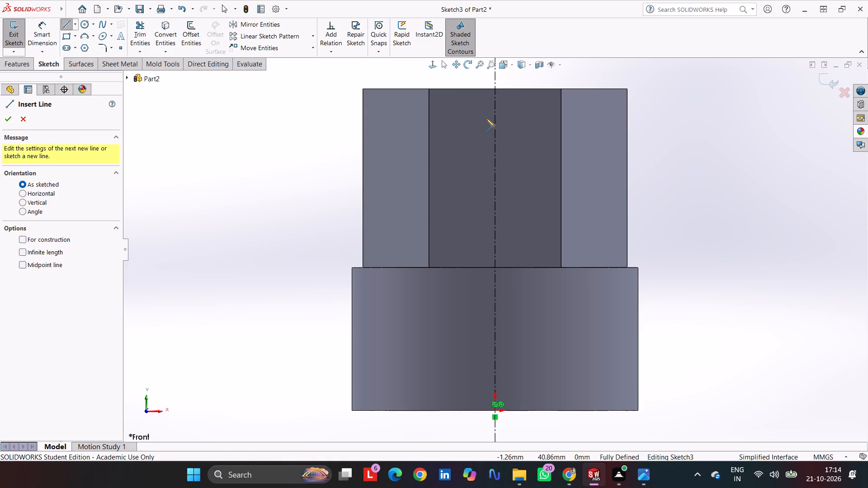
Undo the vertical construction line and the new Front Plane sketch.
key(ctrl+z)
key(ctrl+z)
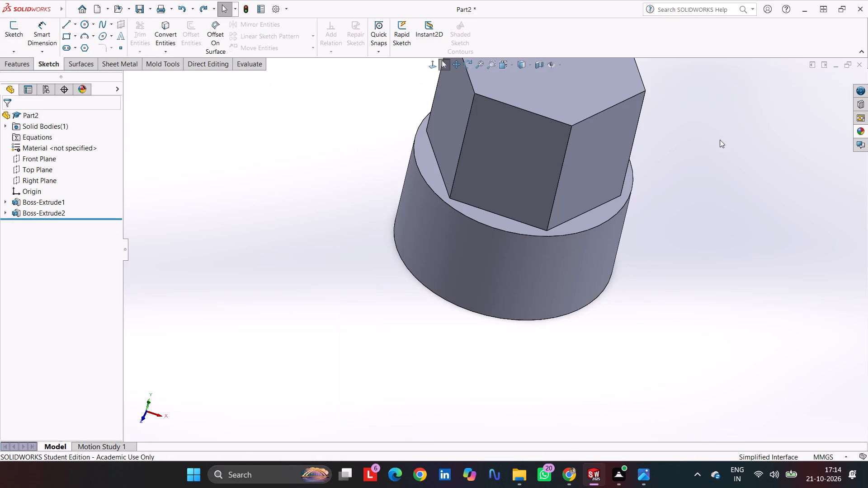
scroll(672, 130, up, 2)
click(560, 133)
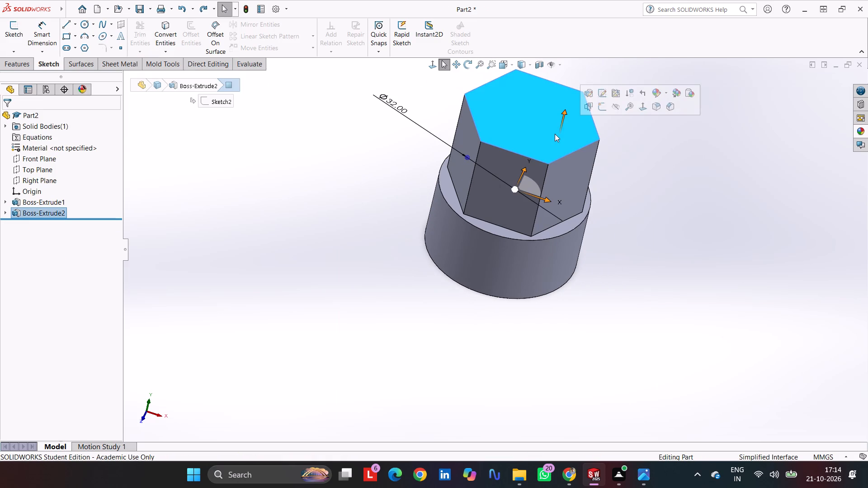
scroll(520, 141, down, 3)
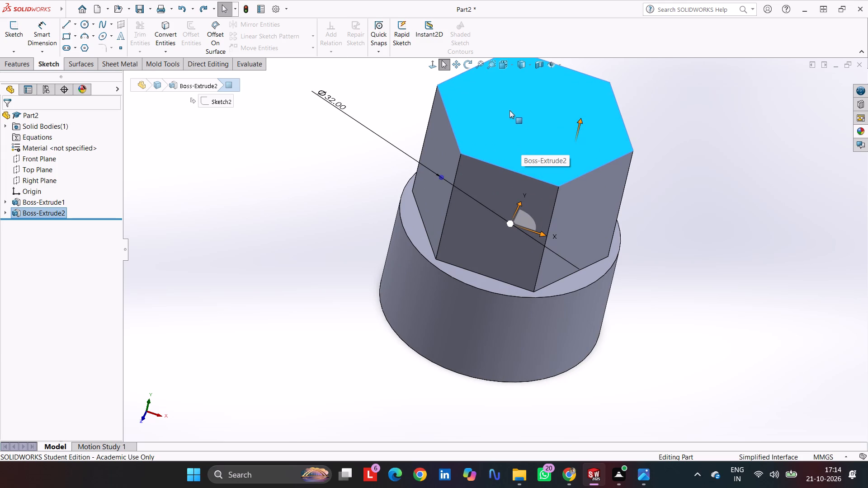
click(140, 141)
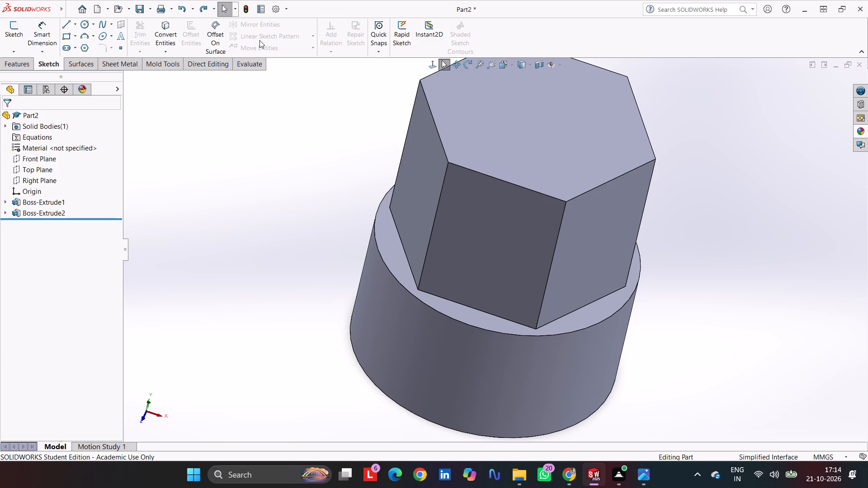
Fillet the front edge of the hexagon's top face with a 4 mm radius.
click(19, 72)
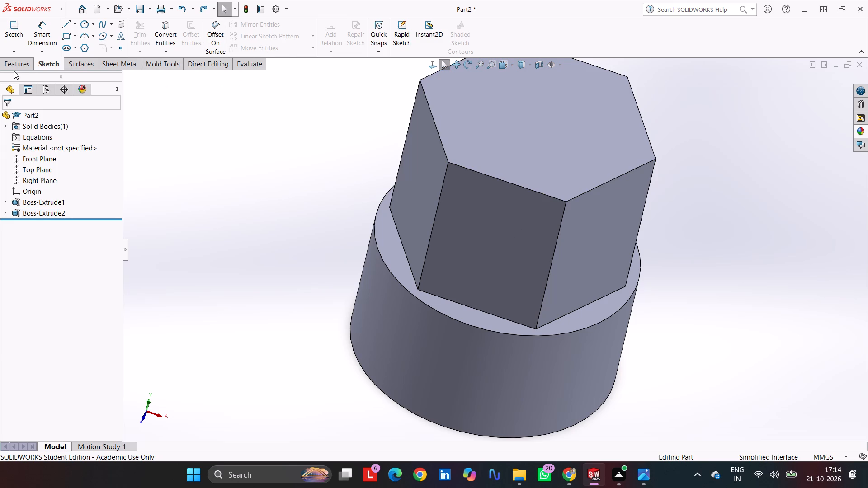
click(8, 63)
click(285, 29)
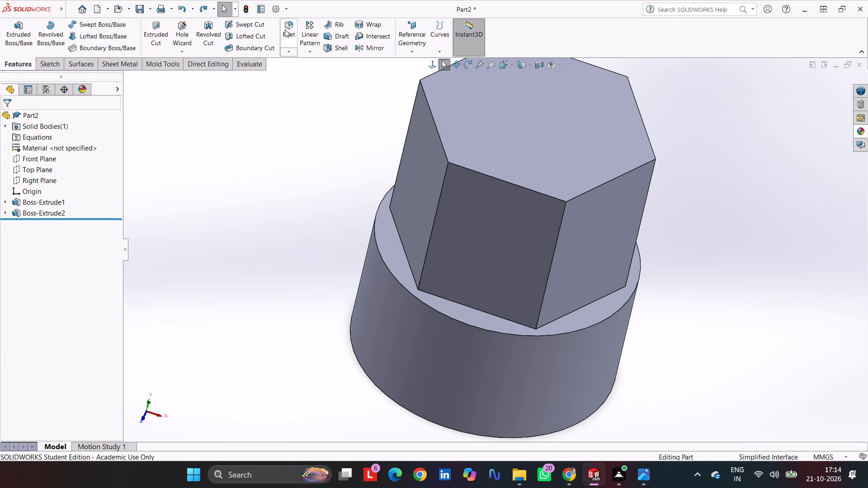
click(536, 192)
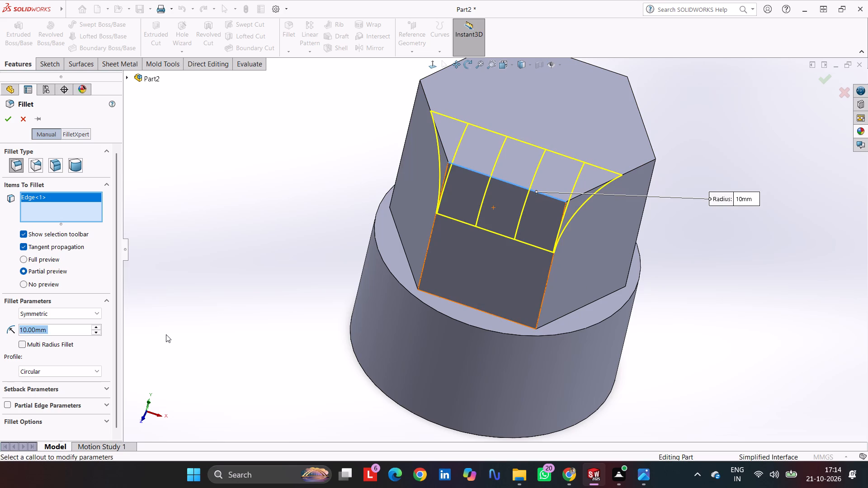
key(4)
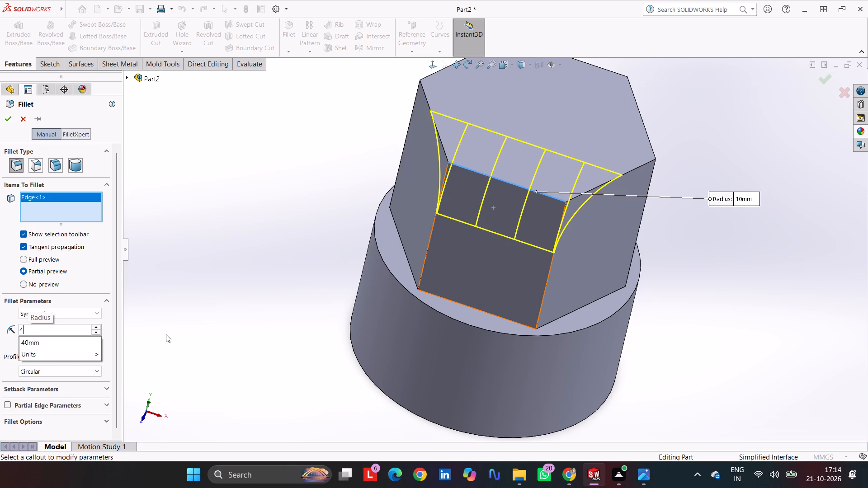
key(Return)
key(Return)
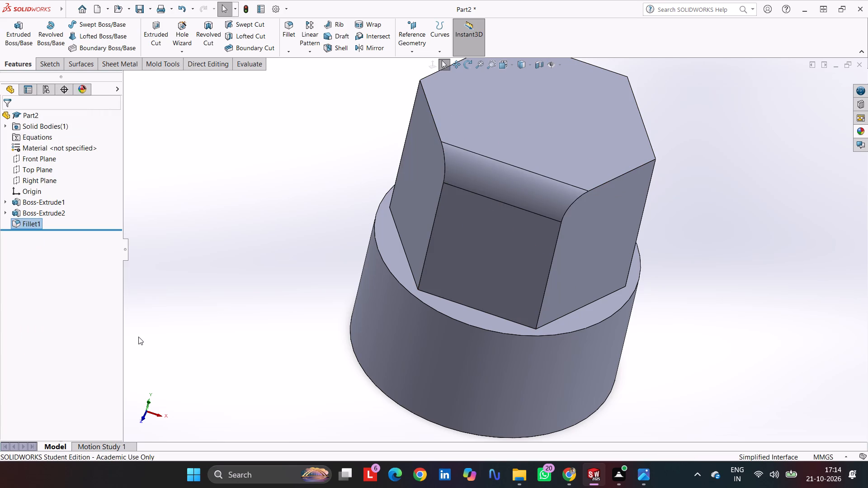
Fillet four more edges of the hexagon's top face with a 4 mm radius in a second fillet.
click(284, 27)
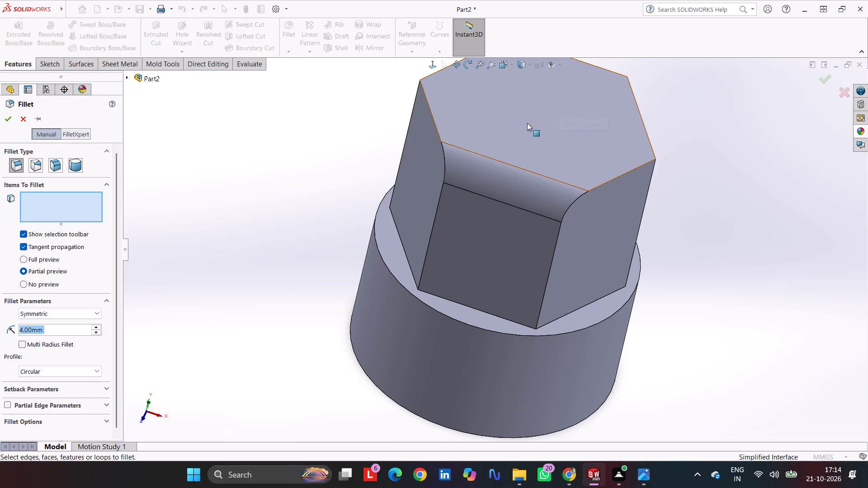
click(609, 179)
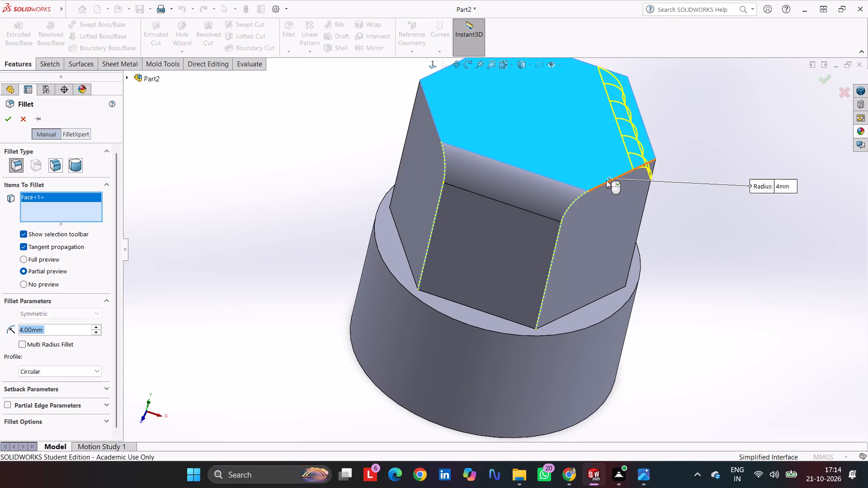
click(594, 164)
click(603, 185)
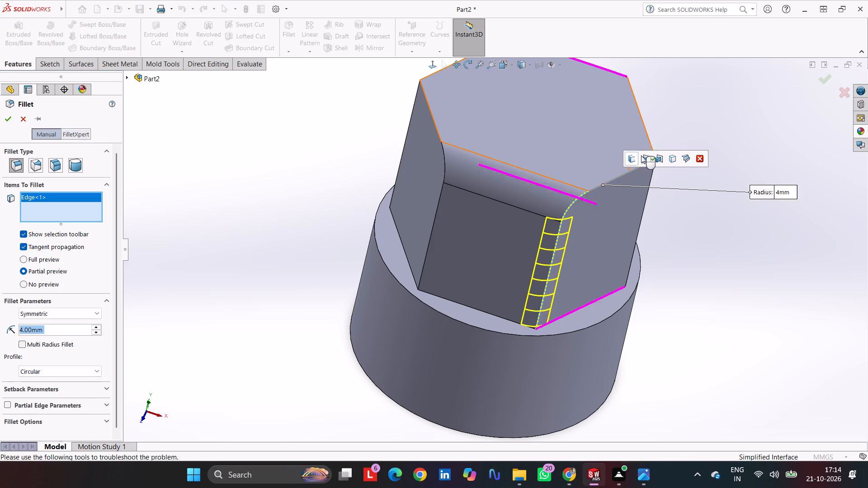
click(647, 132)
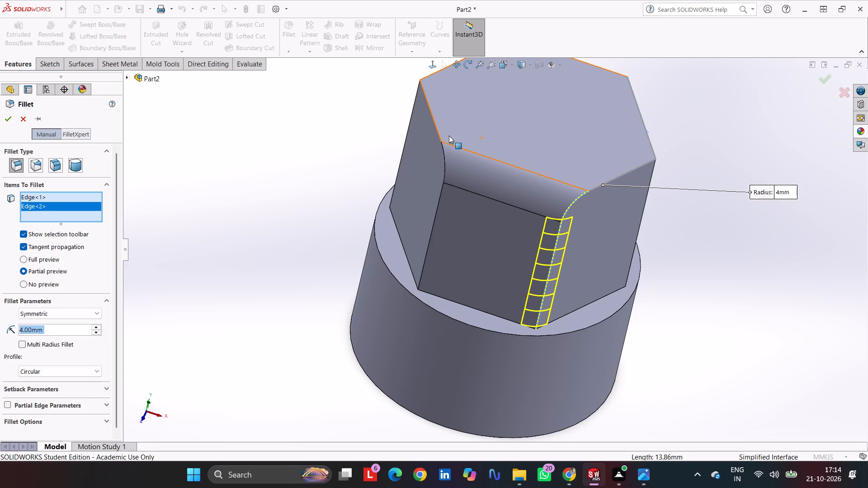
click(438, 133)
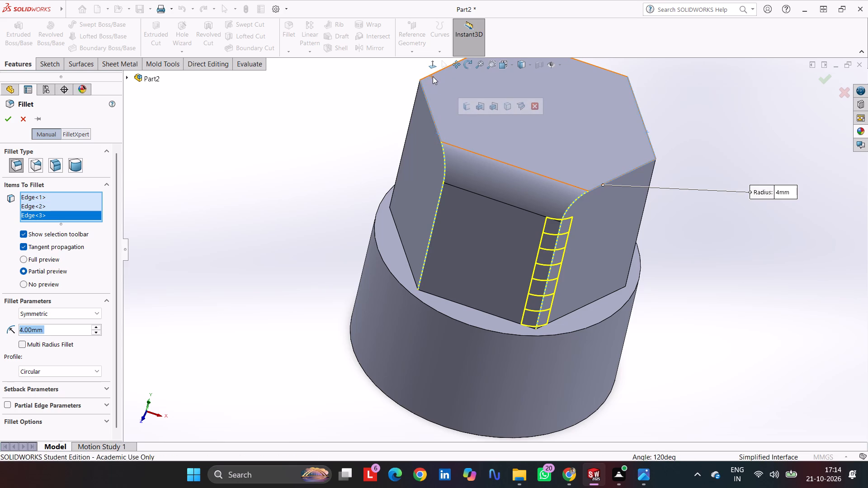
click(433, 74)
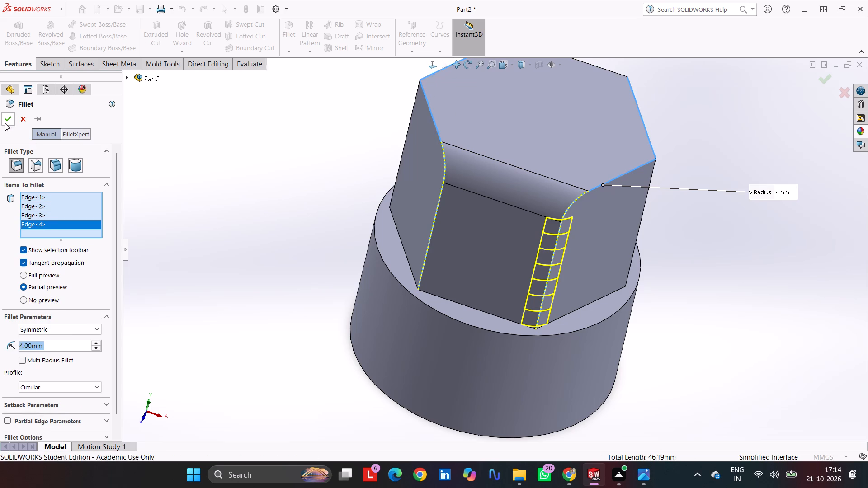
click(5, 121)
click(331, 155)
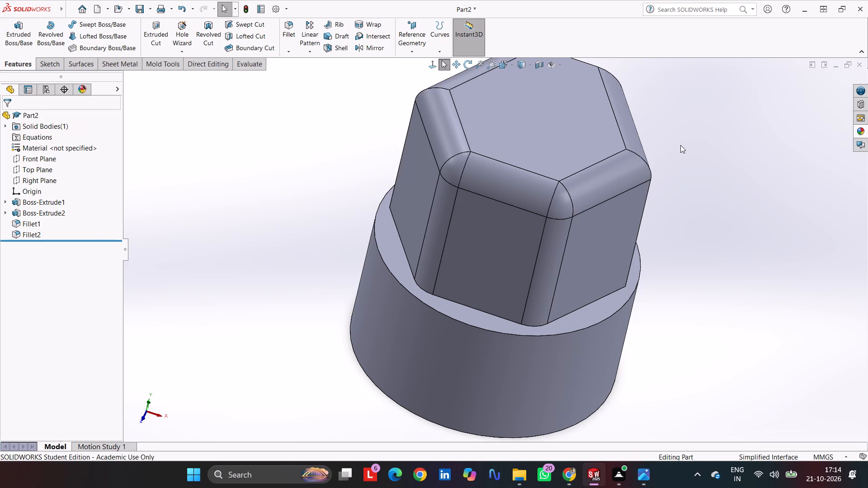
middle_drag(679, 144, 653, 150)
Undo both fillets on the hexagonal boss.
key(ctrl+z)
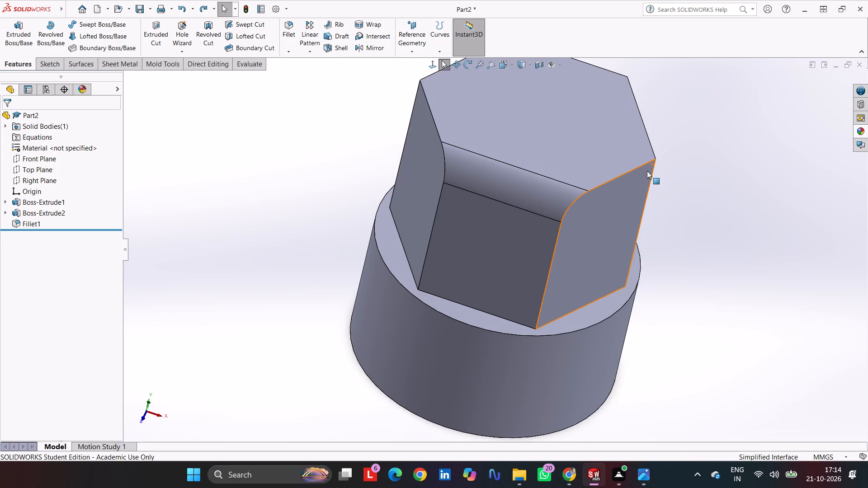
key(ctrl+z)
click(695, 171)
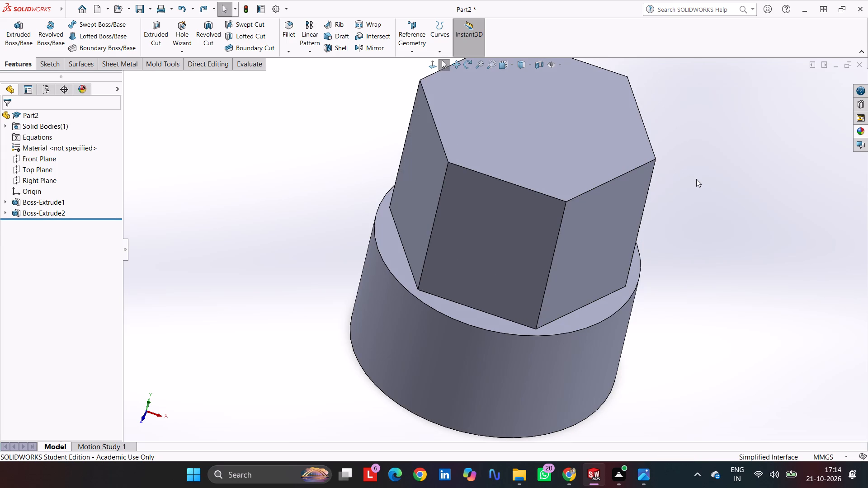
Start a sketch on the Front Plane and draw an infinite vertical construction line through the origin.
click(42, 161)
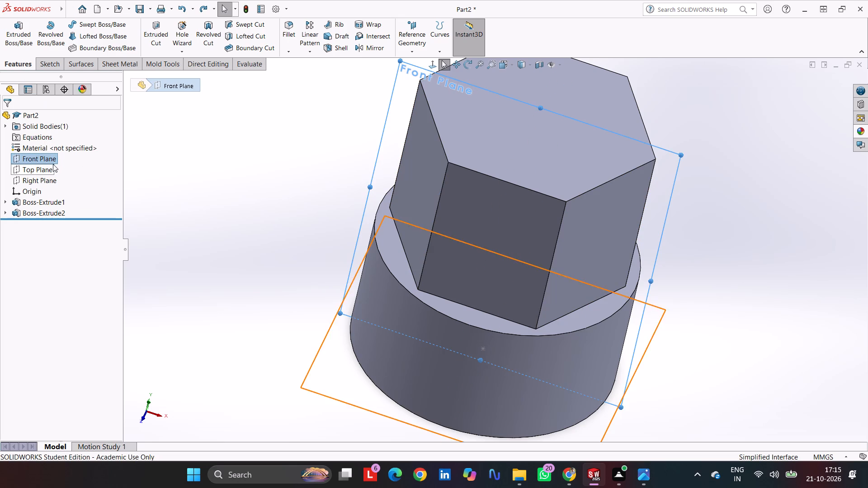
click(38, 155)
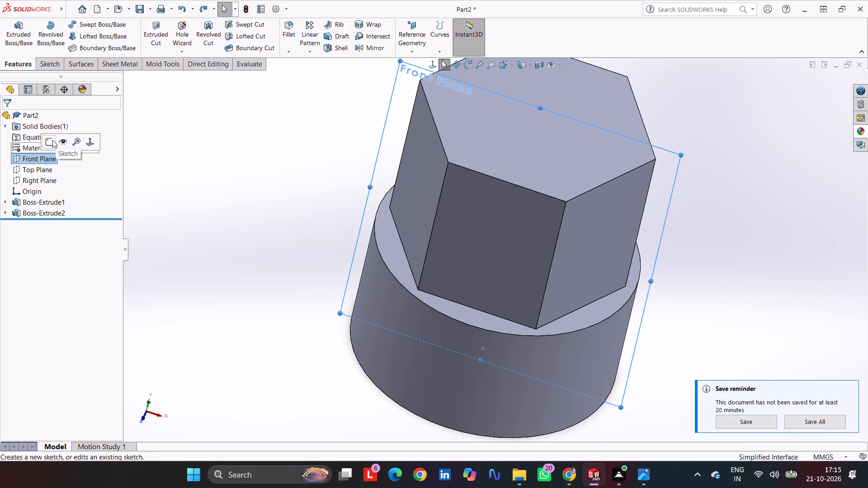
click(49, 143)
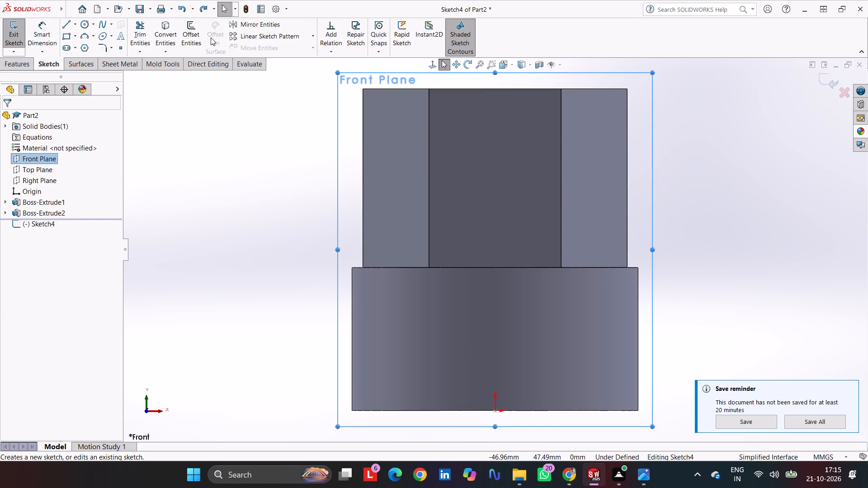
click(85, 23)
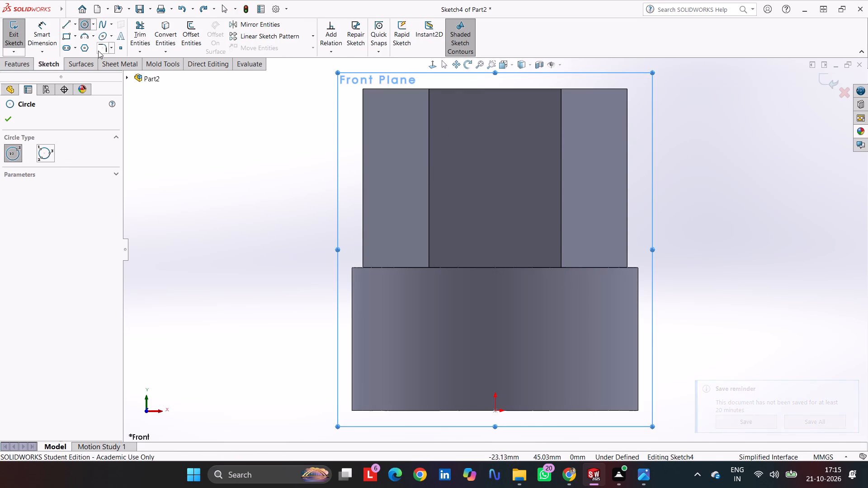
click(70, 23)
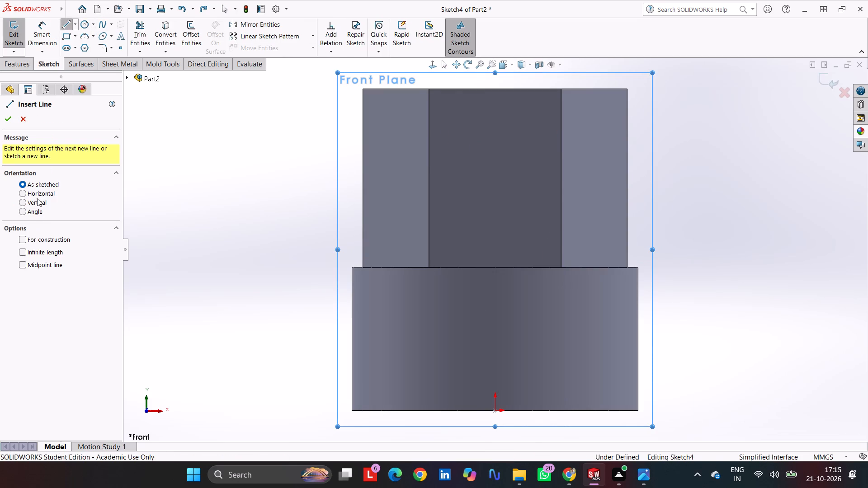
click(36, 202)
click(54, 251)
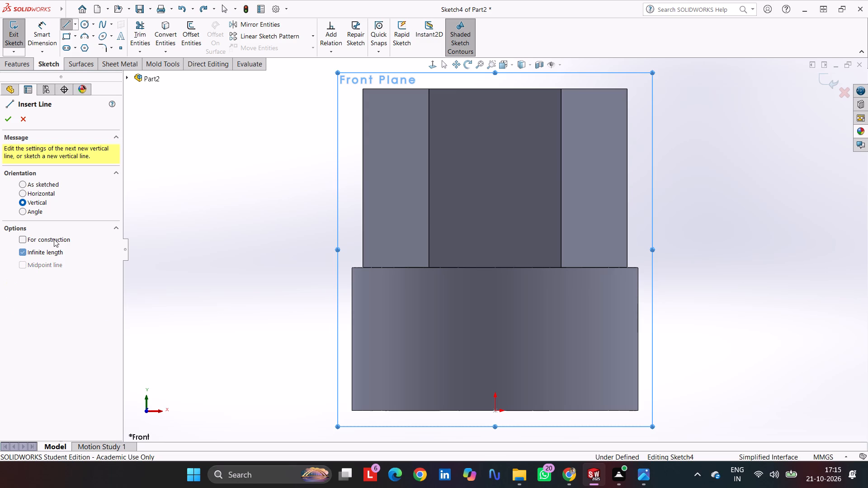
click(54, 236)
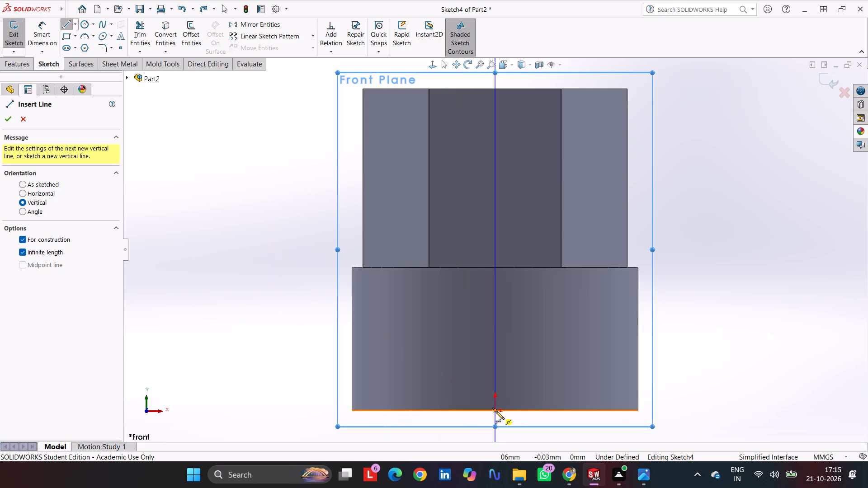
click(495, 411)
Sketch a circle of about 4 mm radius to the right of the centreline, just below the hexagon's top edge.
click(82, 22)
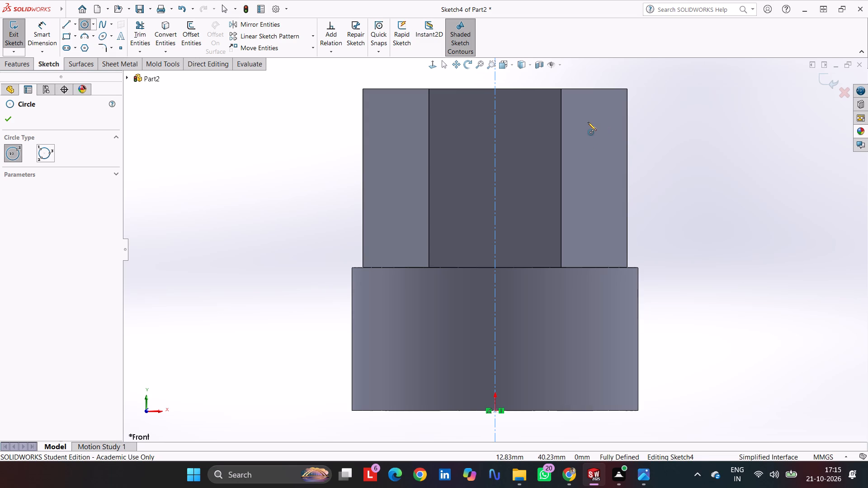
click(576, 129)
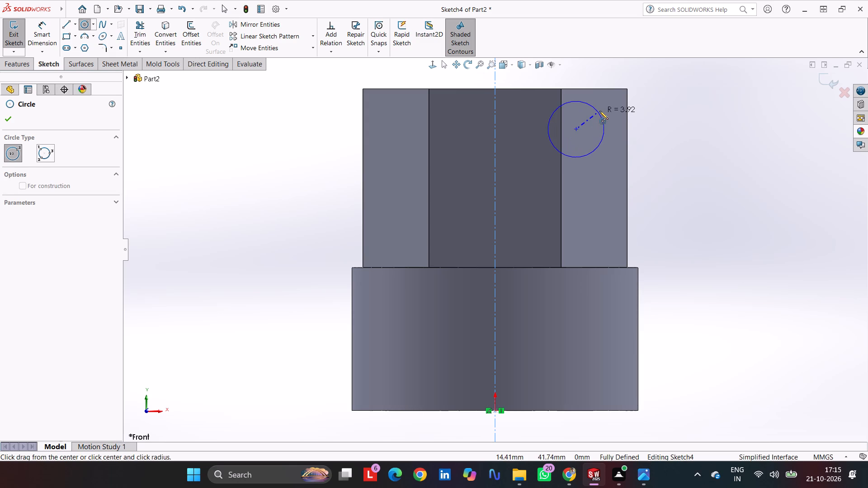
click(599, 111)
key(Escape)
key(Escape)
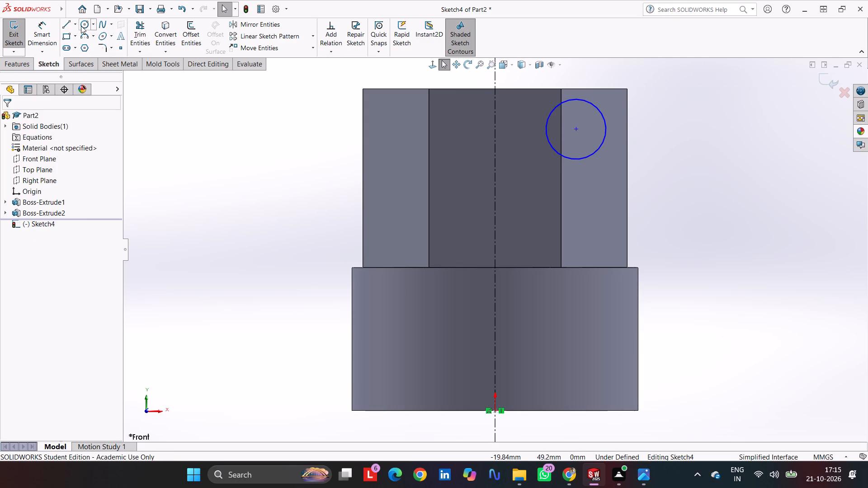
Make the sketch circle tangent to the hexagon's top edge and to its outer vertical edge.
click(598, 88)
ctrl+click(578, 99)
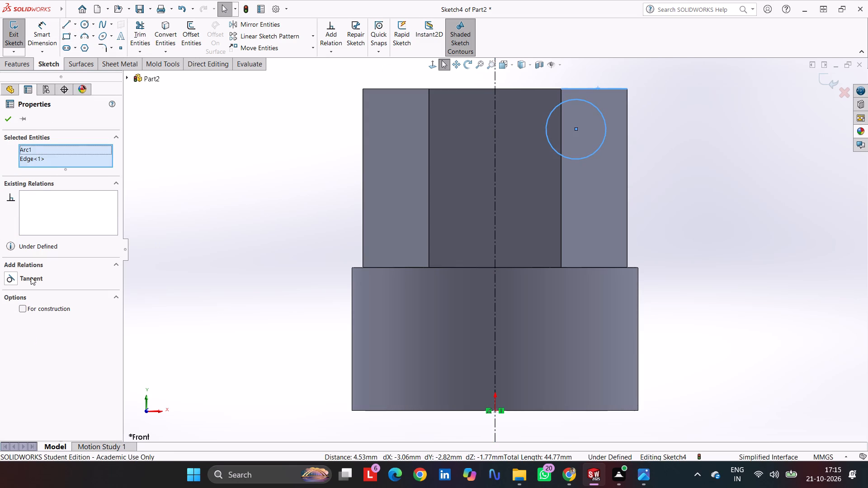
click(31, 277)
click(627, 125)
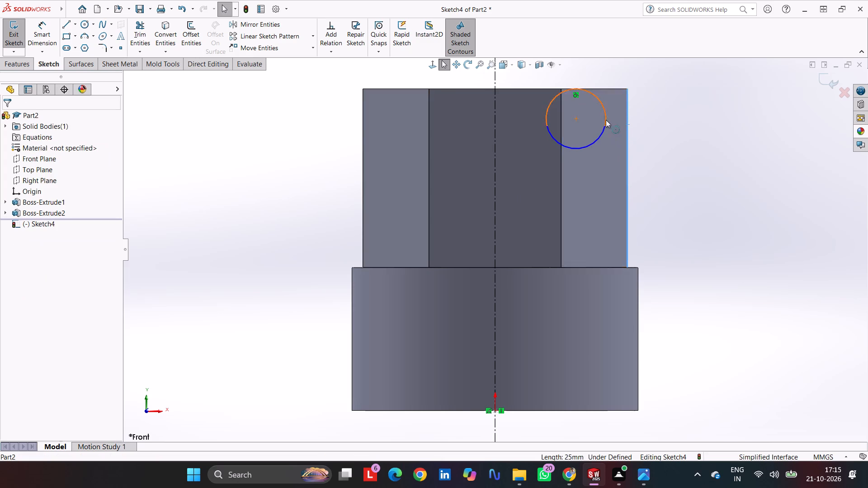
ctrl+click(604, 123)
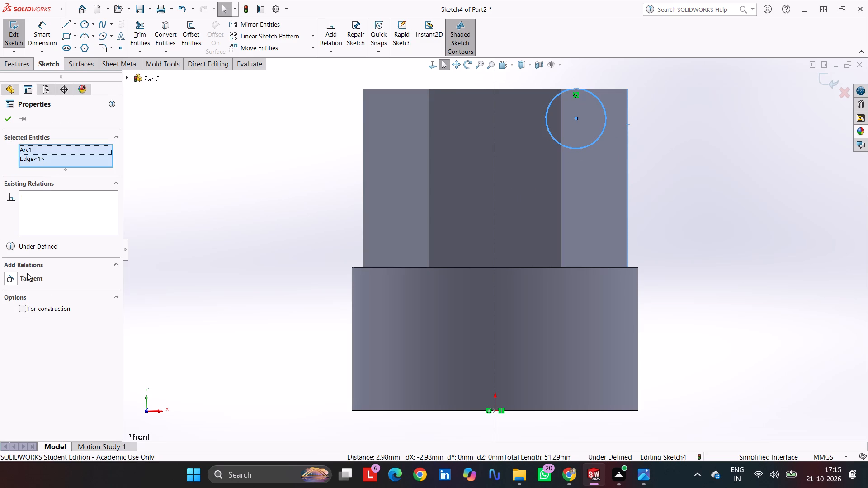
click(27, 278)
Dimension the tangent circle with a diameter of 8 mm.
click(36, 26)
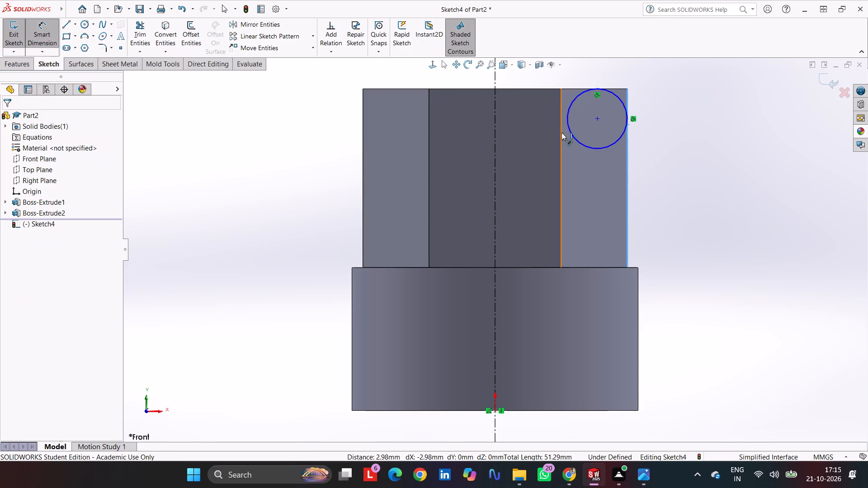
click(571, 136)
click(537, 160)
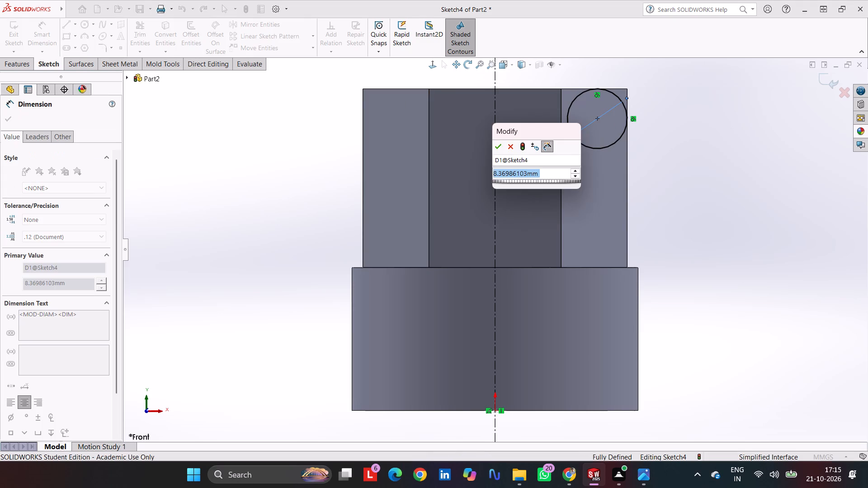
key(8)
key(Return)
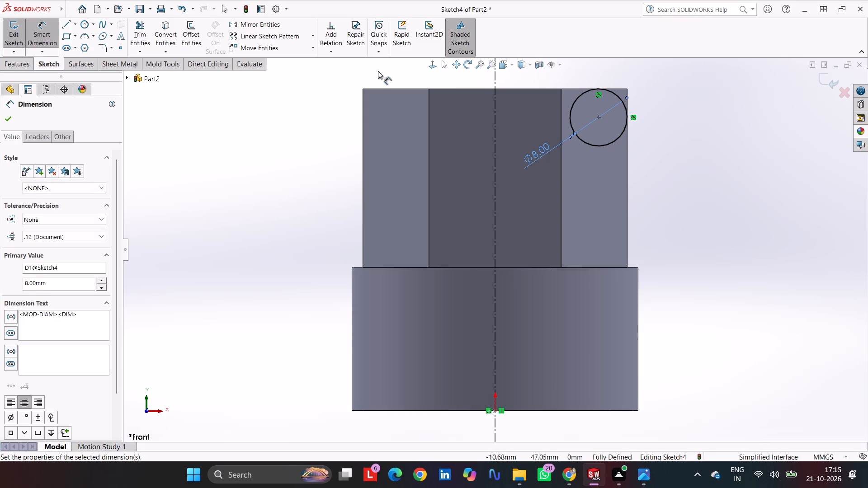
Draw two lines joining the circle's tangent points to the hexagon's top corner and trim the circle down to the arc facing that corner.
click(66, 23)
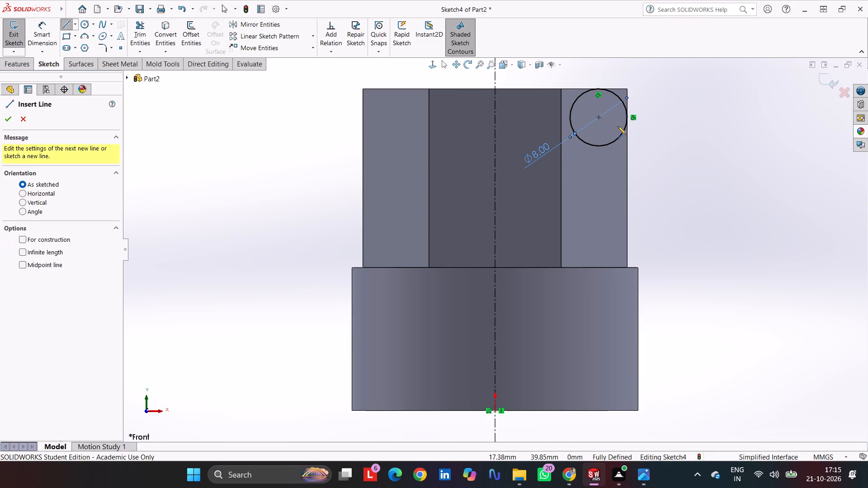
click(629, 119)
click(628, 89)
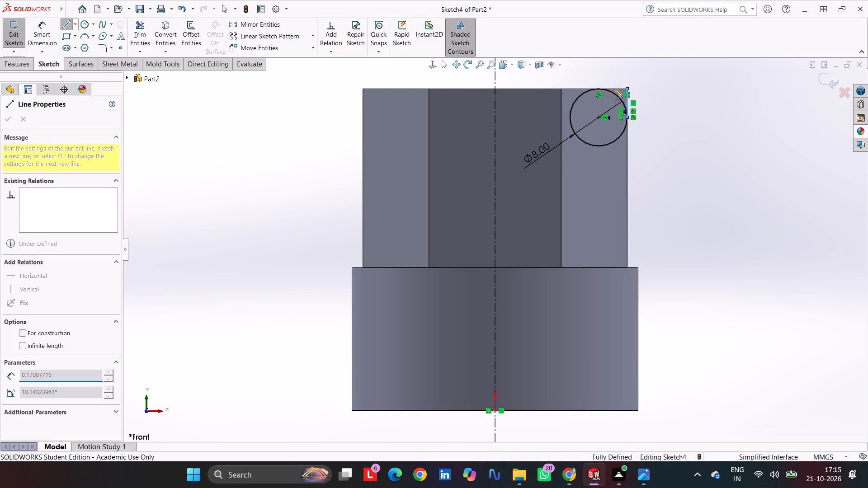
click(599, 89)
key(Escape)
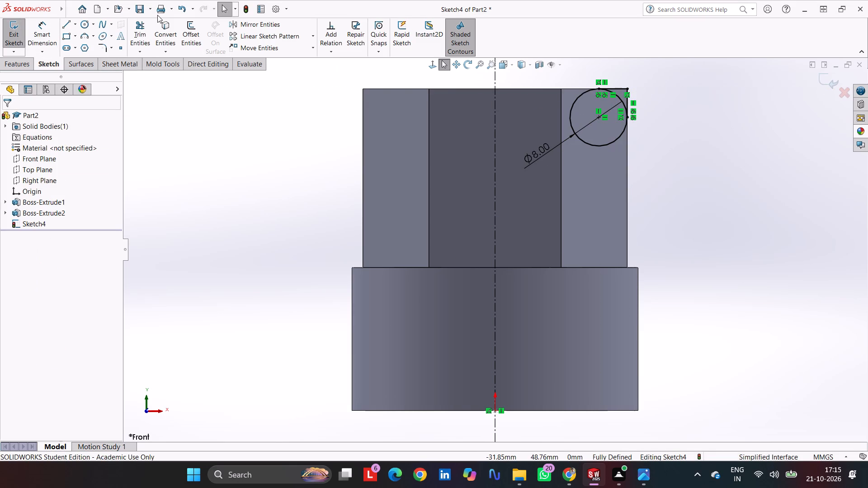
click(145, 27)
drag(592, 134, 600, 183)
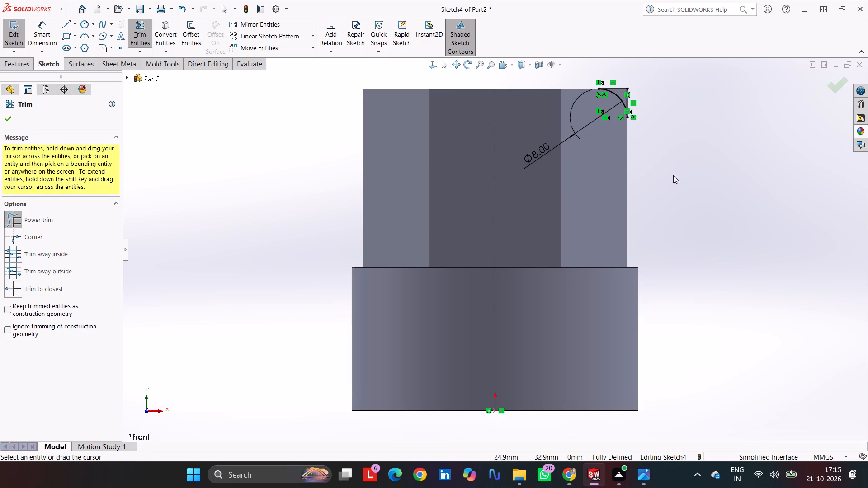
key(Escape)
Revolve-cut the corner profile 360° about the vertical centreline to round the top of the hexagonal boss.
click(13, 66)
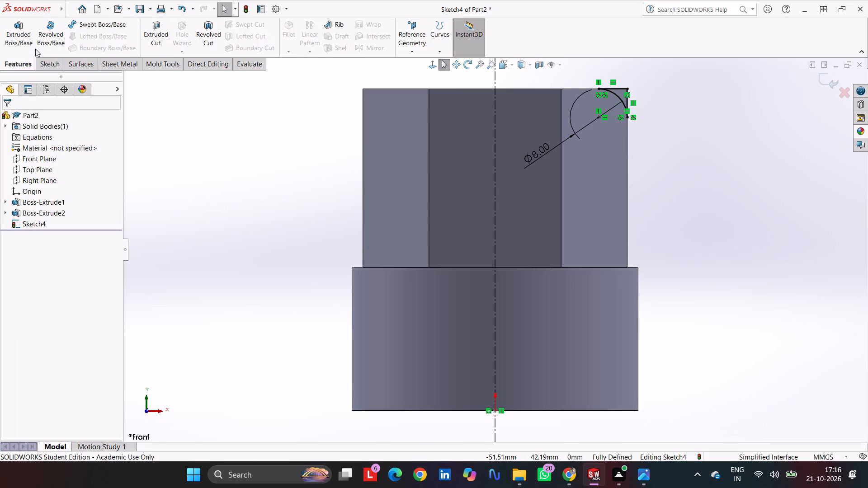
click(212, 32)
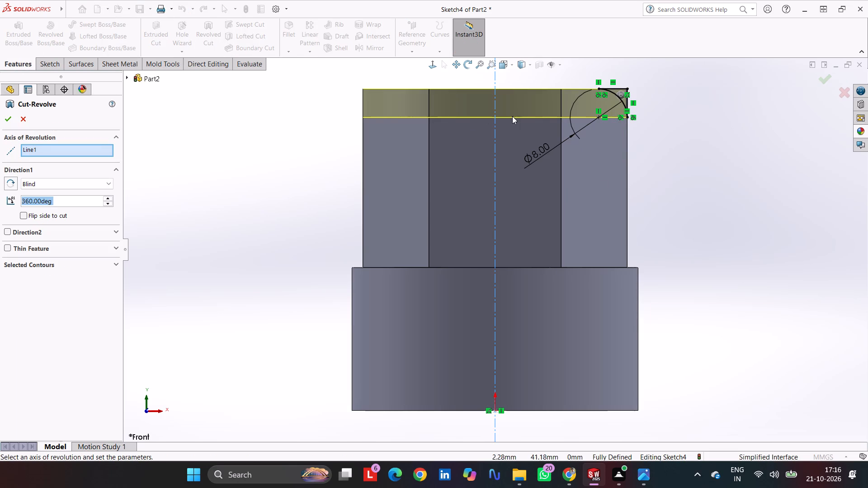
click(827, 82)
click(753, 110)
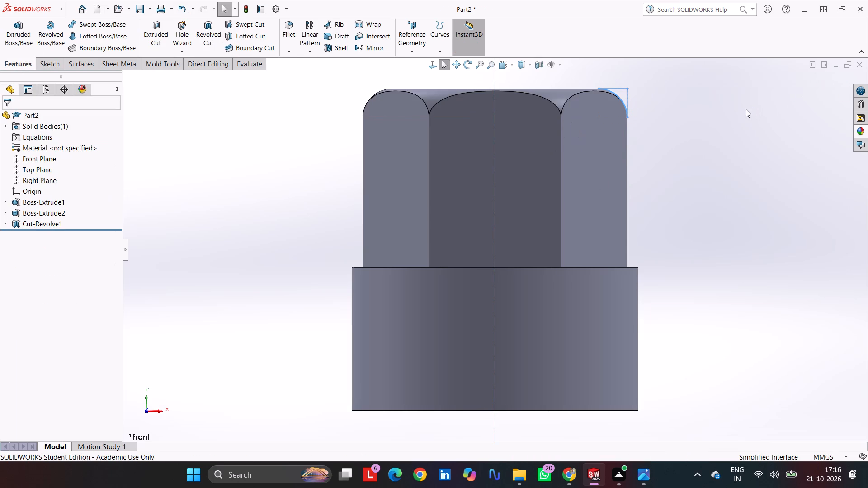
Start a sketch on the bottom face of the cylindrical base and draw a circle of about 17 mm diameter centred on the origin.
middle_drag(746, 109, 752, 198)
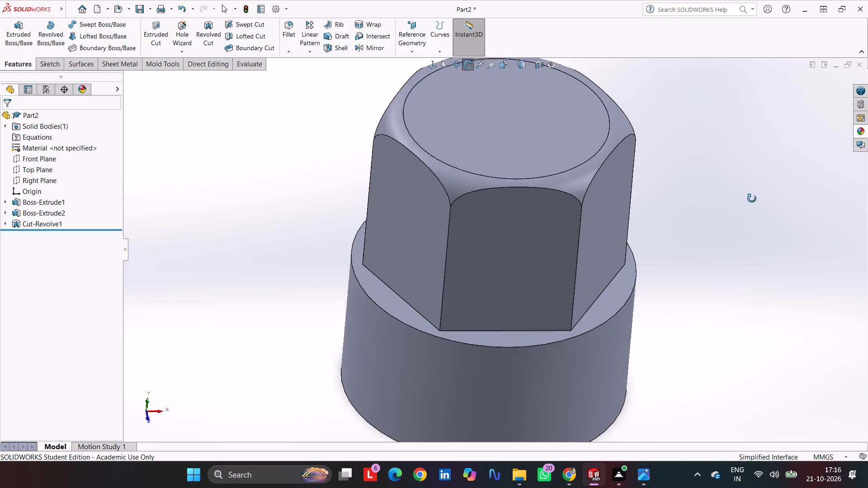
middle_drag(752, 198, 708, 164)
middle_drag(717, 185, 739, 197)
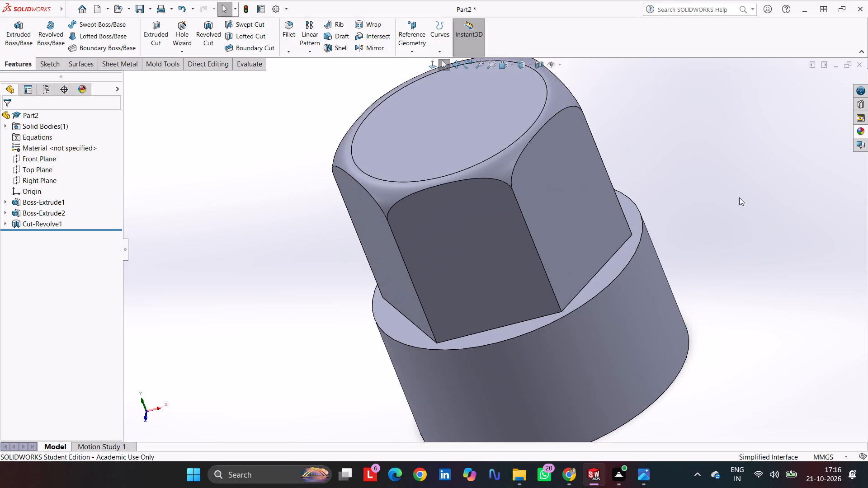
key(ctrl+7)
click(732, 222)
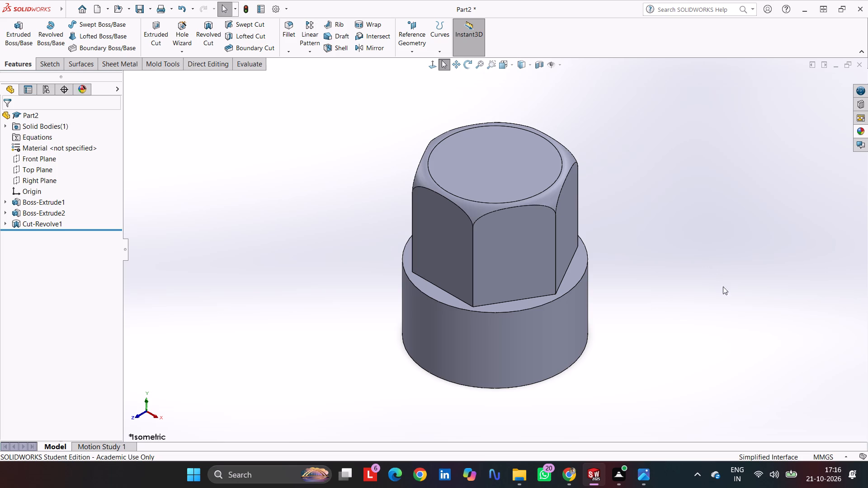
middle_drag(590, 364, 601, 347)
middle_drag(601, 347, 648, 108)
click(467, 281)
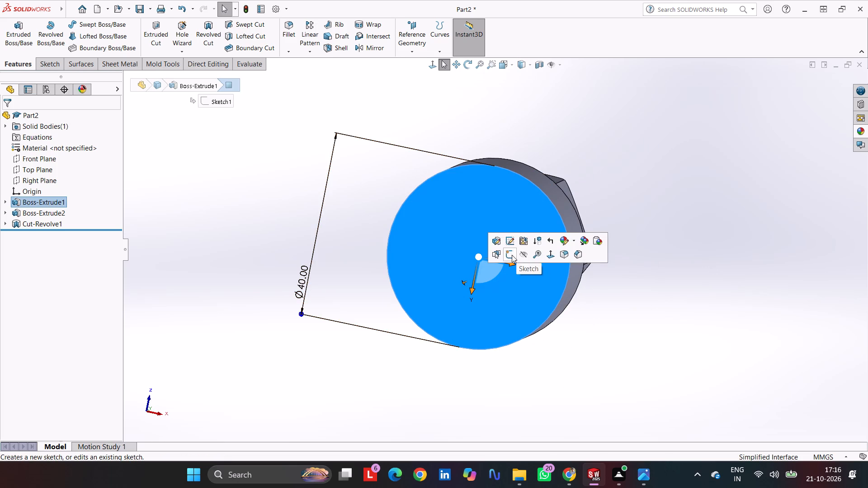
click(512, 255)
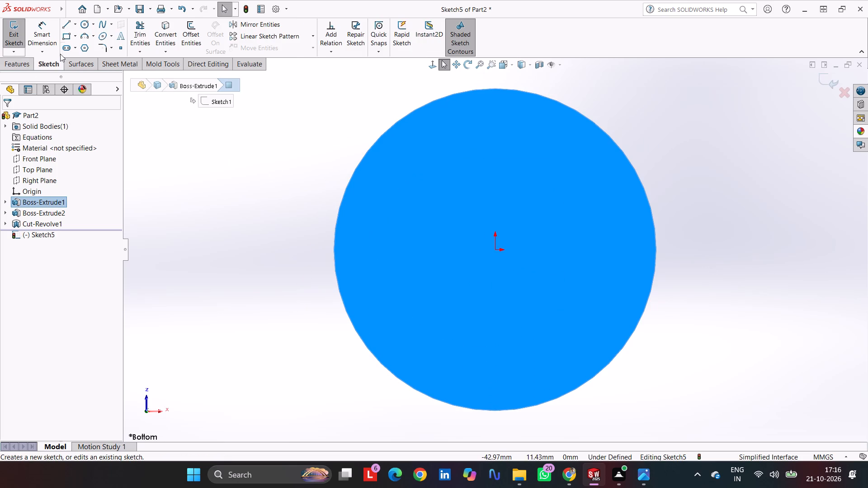
click(84, 22)
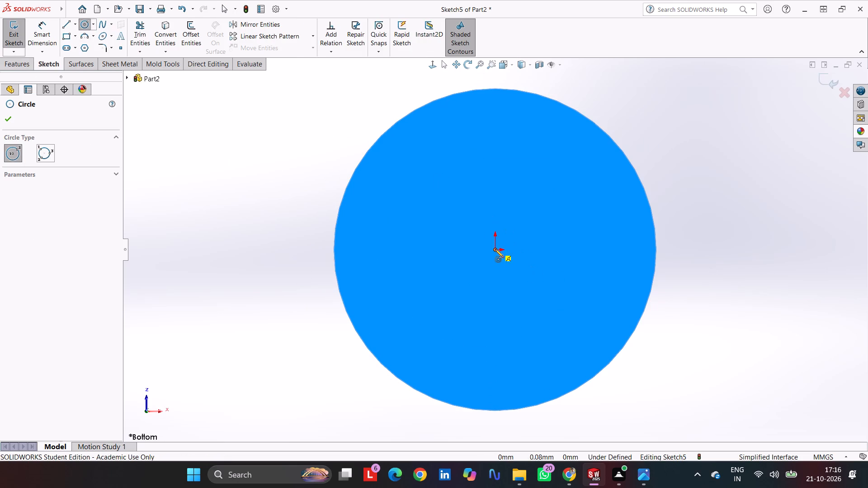
click(495, 250)
click(432, 278)
Dimension the circle on the bottom face with a diameter of 18 mm.
click(38, 28)
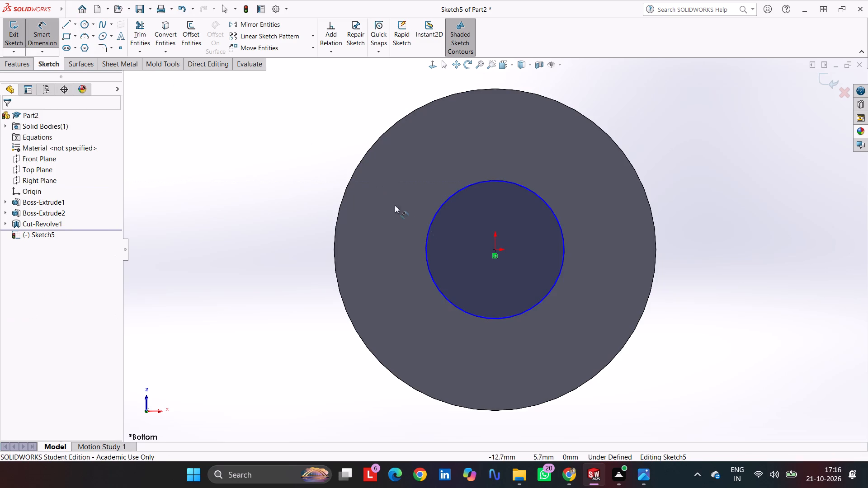
click(433, 222)
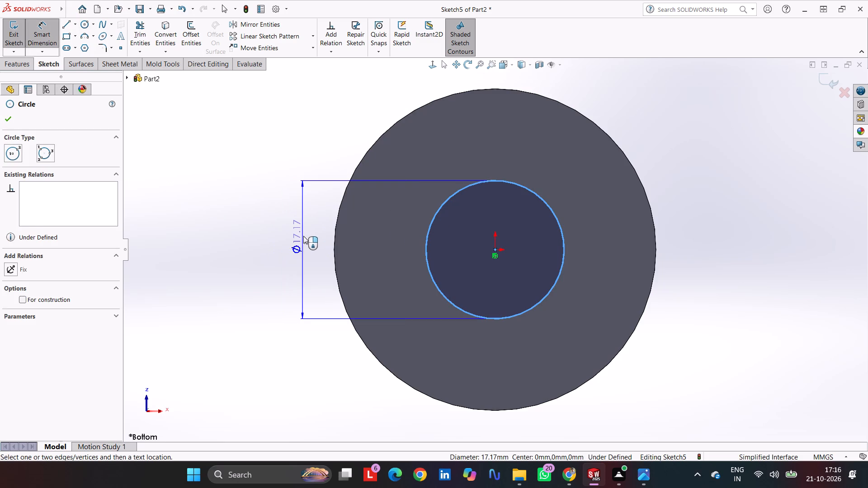
click(304, 235)
key(1)
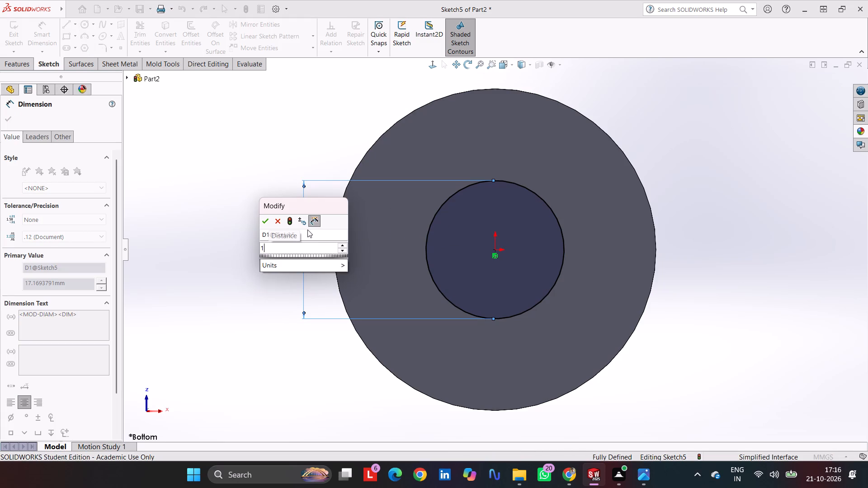
key(8)
key(Return)
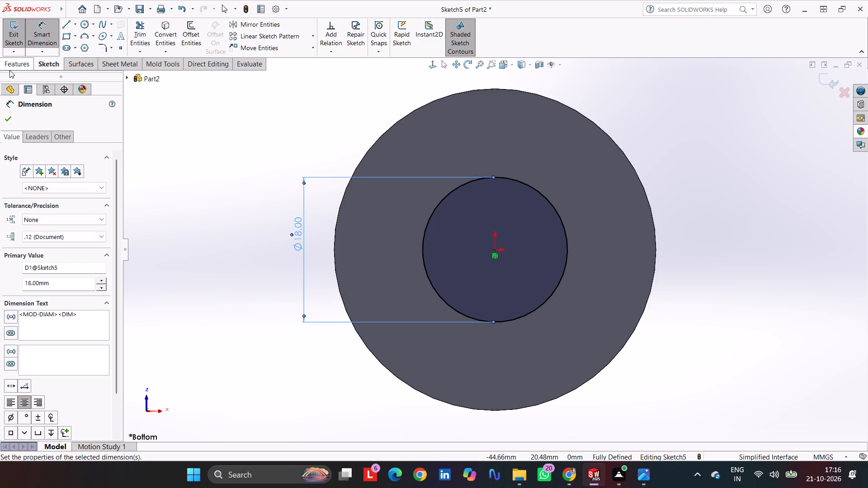
Cut-extrude the 18 mm circle into the part as a blind hole 41 mm deep.
click(11, 68)
click(162, 27)
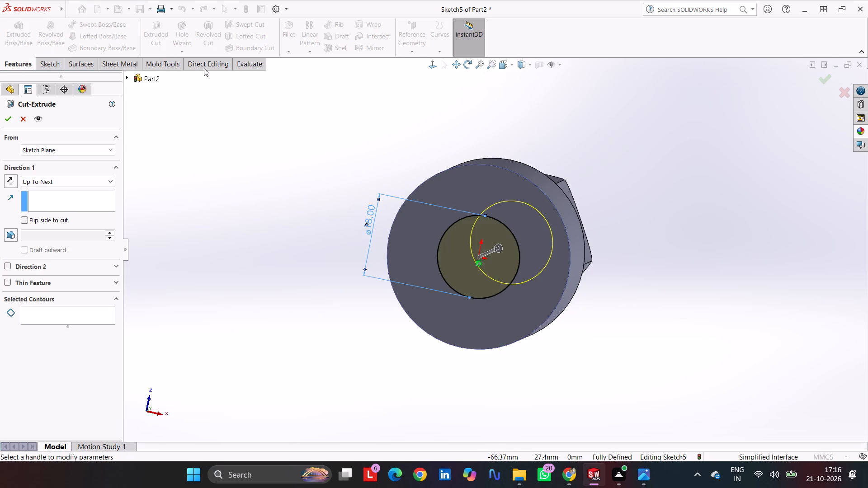
key(4)
key(1)
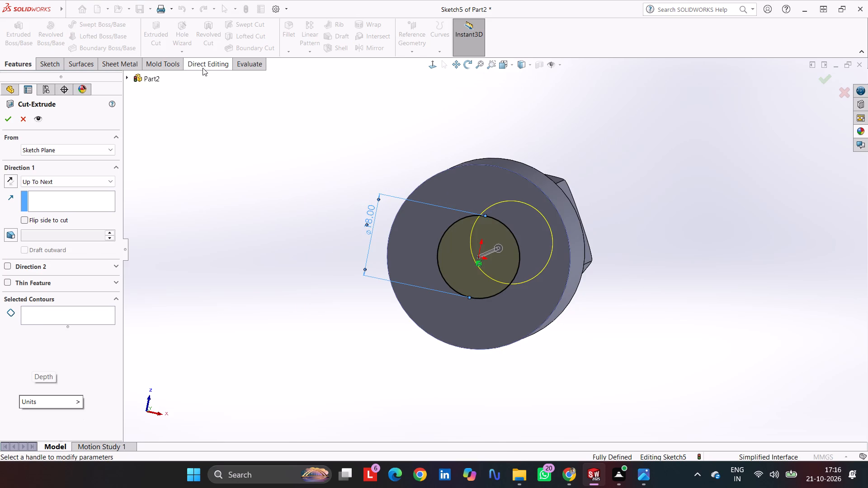
click(75, 180)
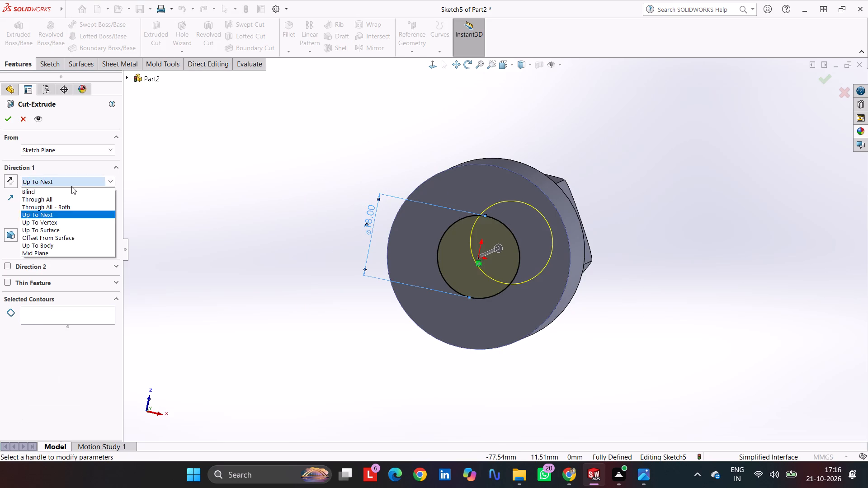
click(66, 193)
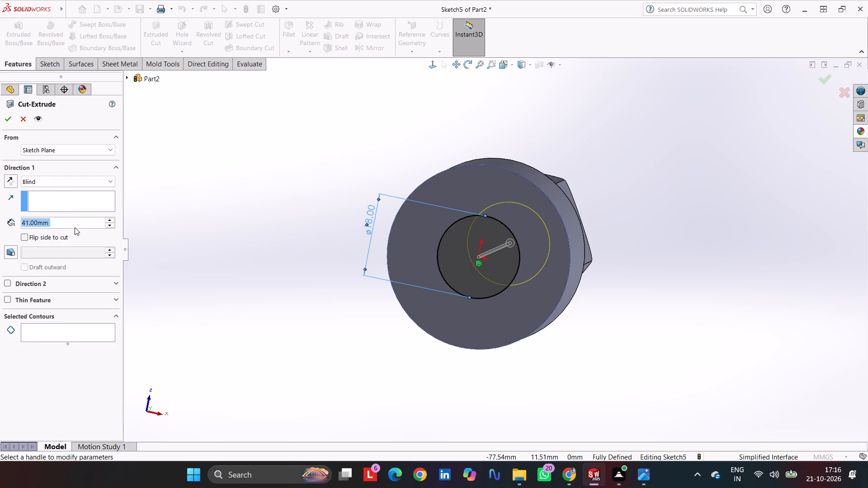
key(Return)
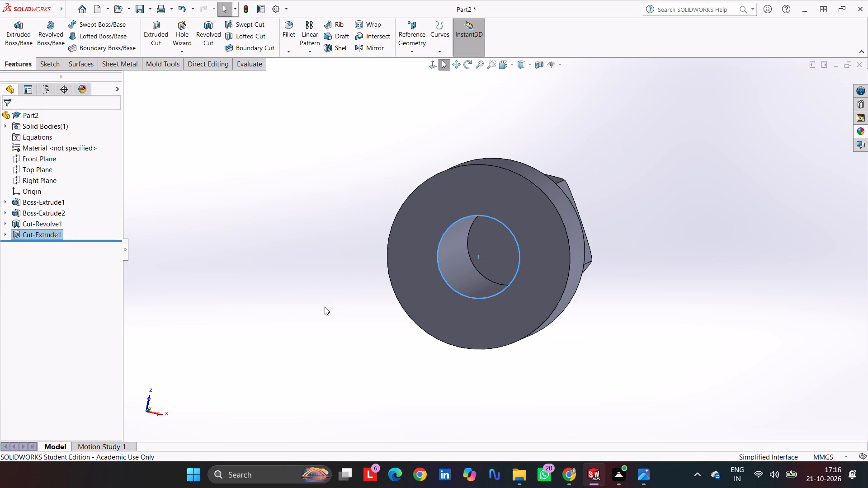
click(305, 324)
Fillet the circular edge at the inner end of the blind hole with a 2 mm radius.
scroll(464, 257, down, 6)
click(283, 23)
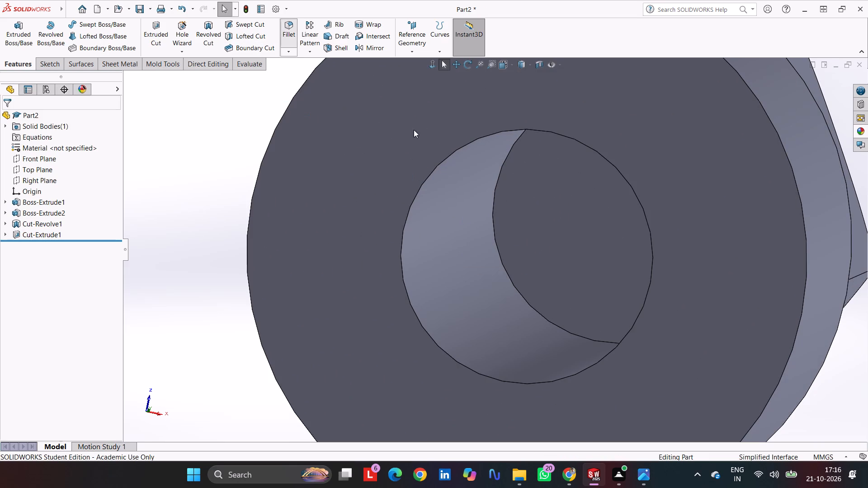
click(493, 235)
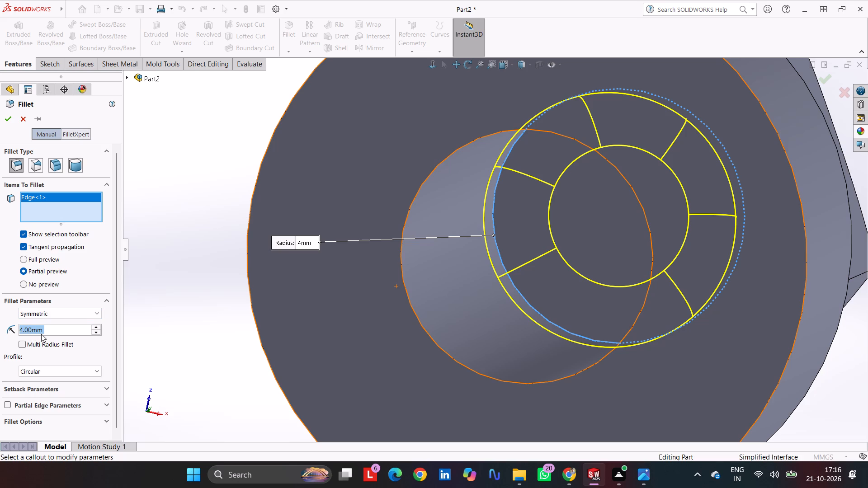
key(2)
key(Return)
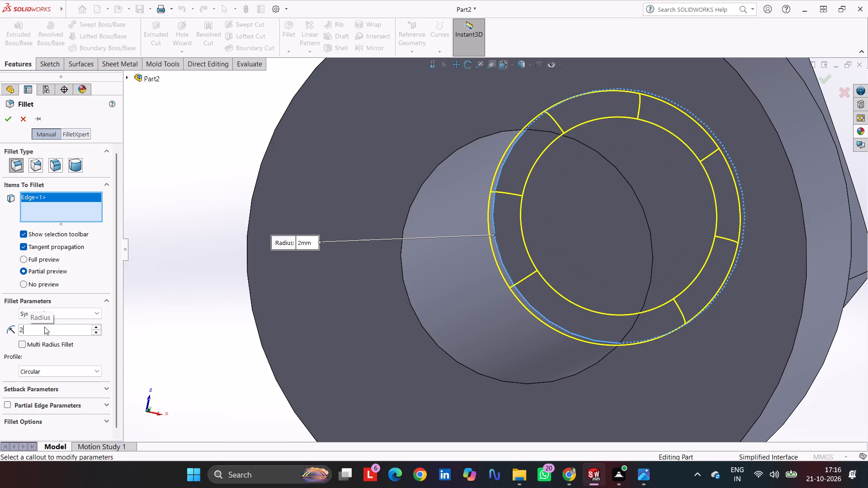
key(Return)
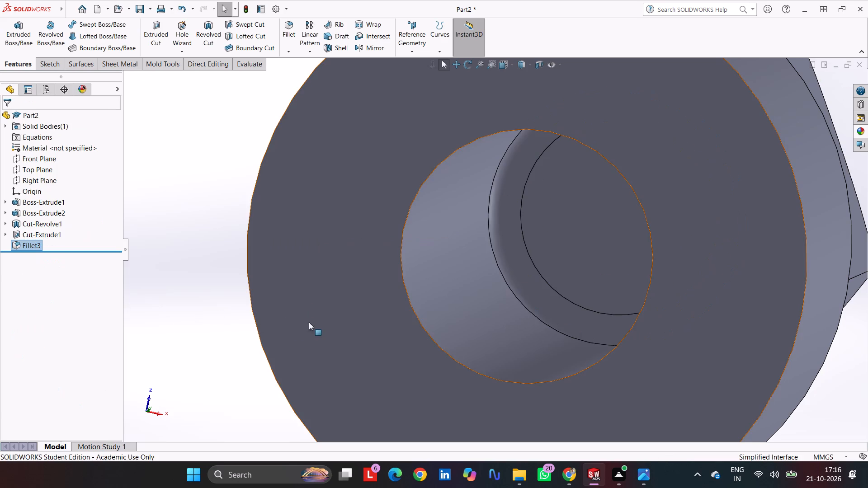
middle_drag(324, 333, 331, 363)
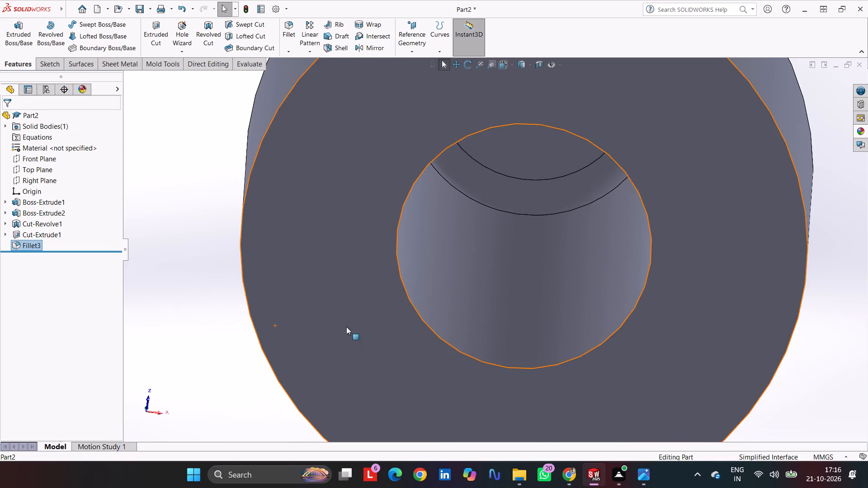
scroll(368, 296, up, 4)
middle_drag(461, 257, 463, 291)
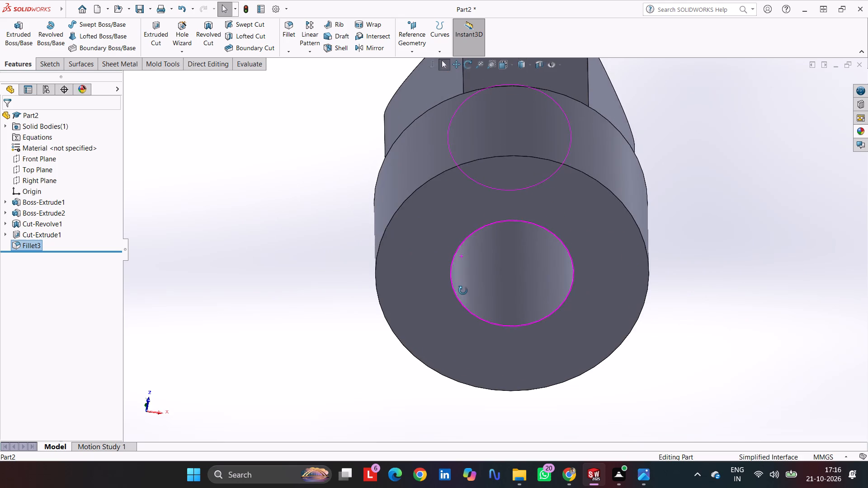
Start a sketch on the bottom face of the cylindrical base and draw a circle of about 28 mm diameter centred on the origin.
middle_drag(463, 291, 456, 224)
click(325, 293)
click(427, 277)
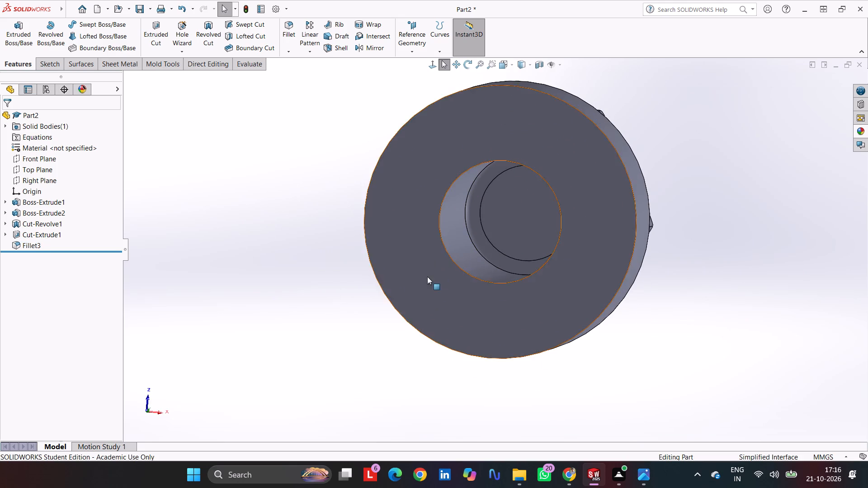
click(466, 253)
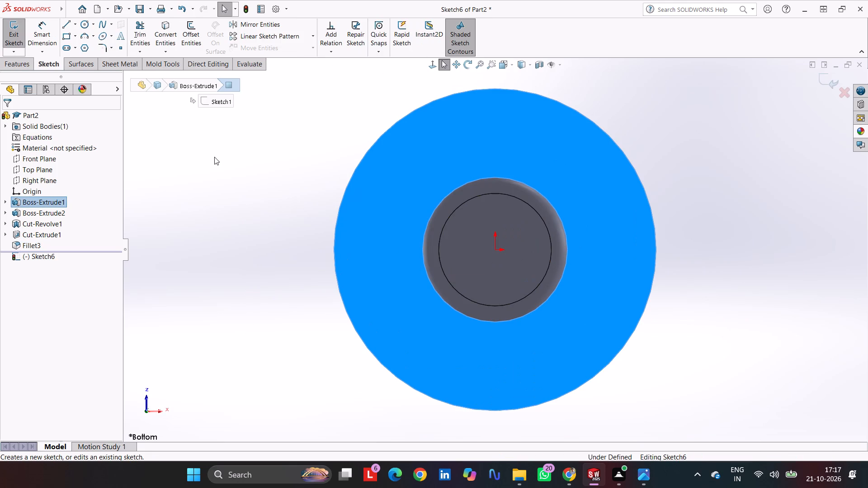
click(84, 26)
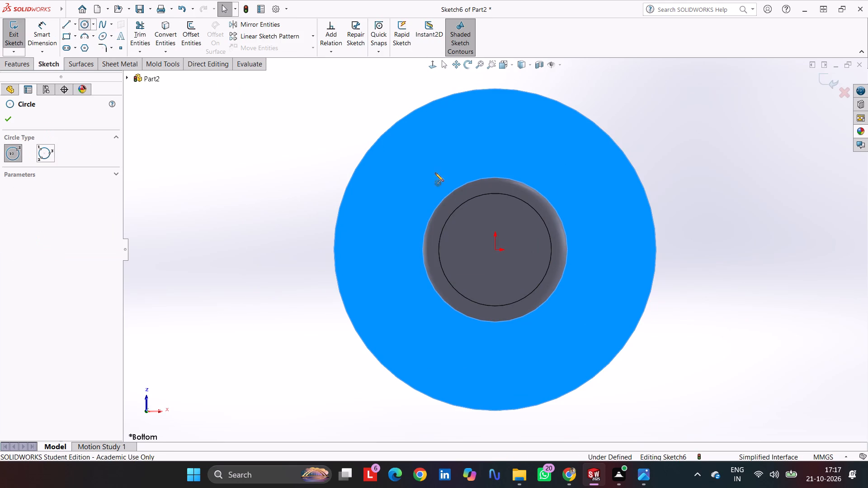
click(495, 249)
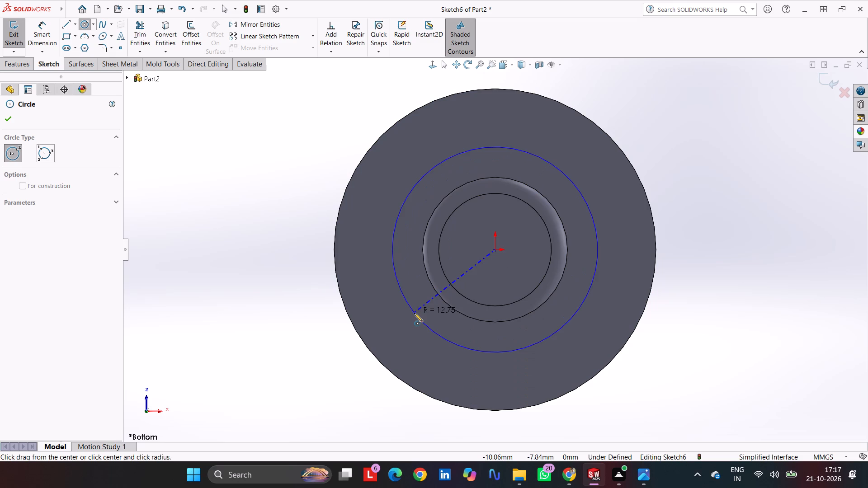
click(407, 319)
Dimension the new circle on the bottom face with a diameter of 24 mm.
click(46, 29)
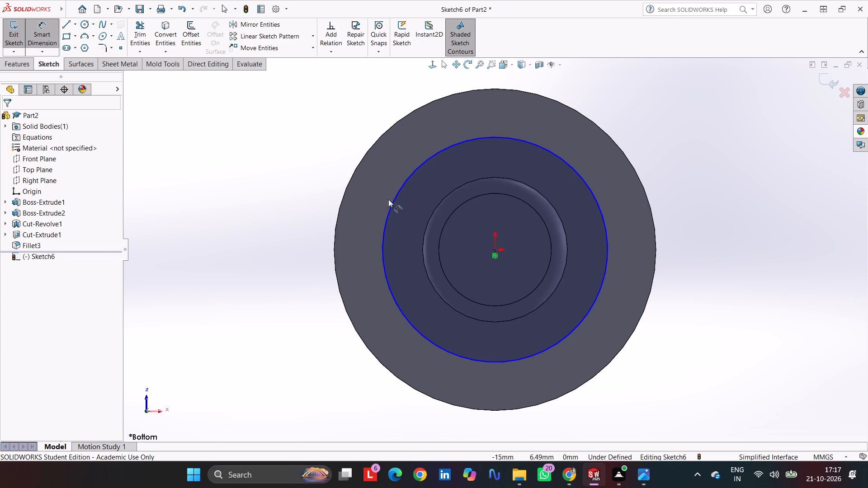
click(393, 200)
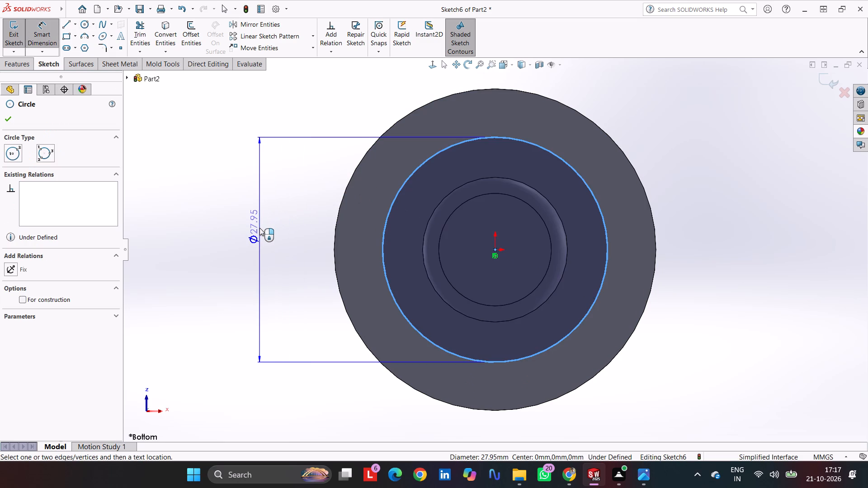
click(256, 230)
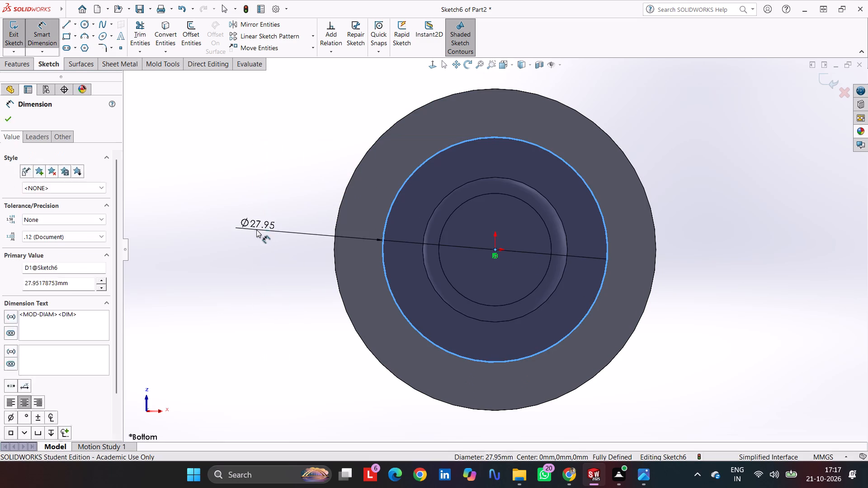
text(24)
key(Return)
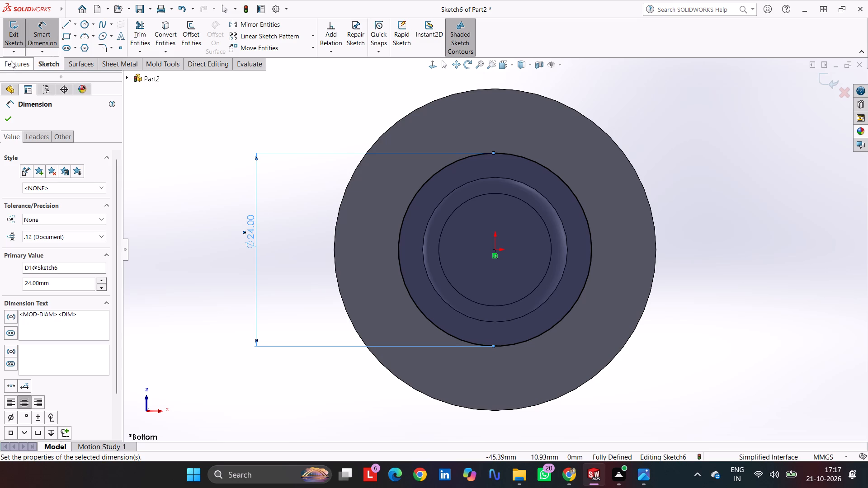
Cut-extrude the 24 mm circle into the base as a blind counterbore 12 mm deep.
click(23, 66)
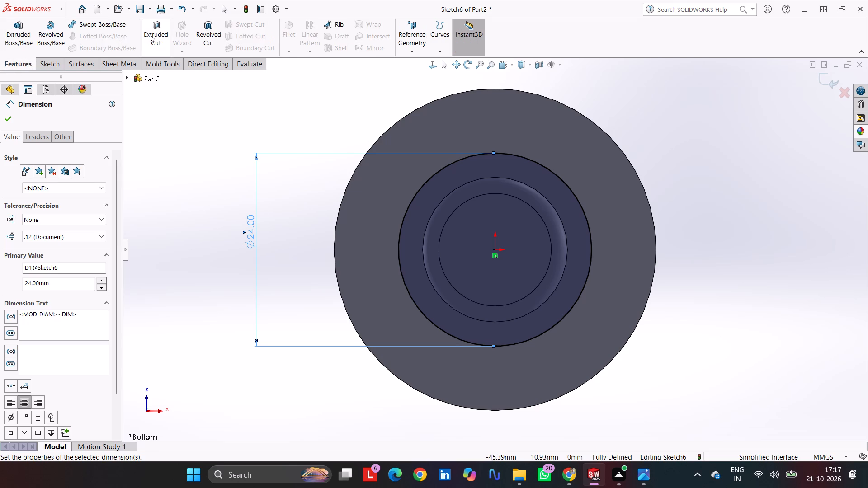
click(150, 34)
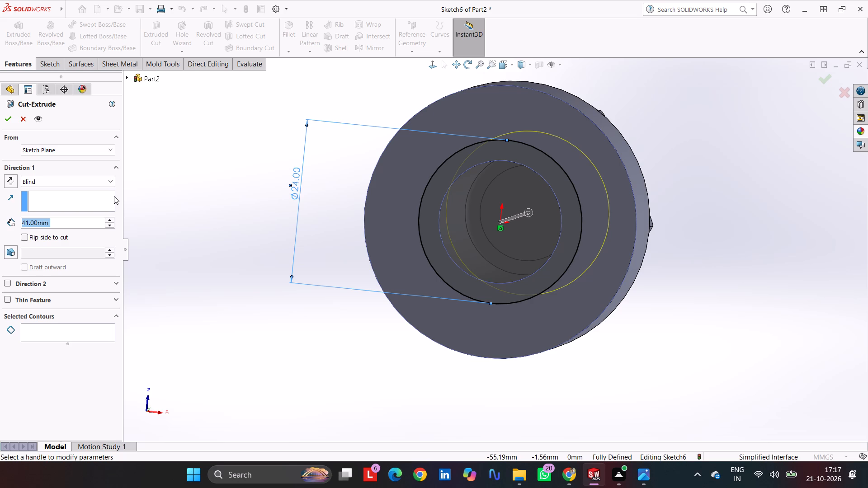
text(12)
key(Return)
key(period)
key(Return)
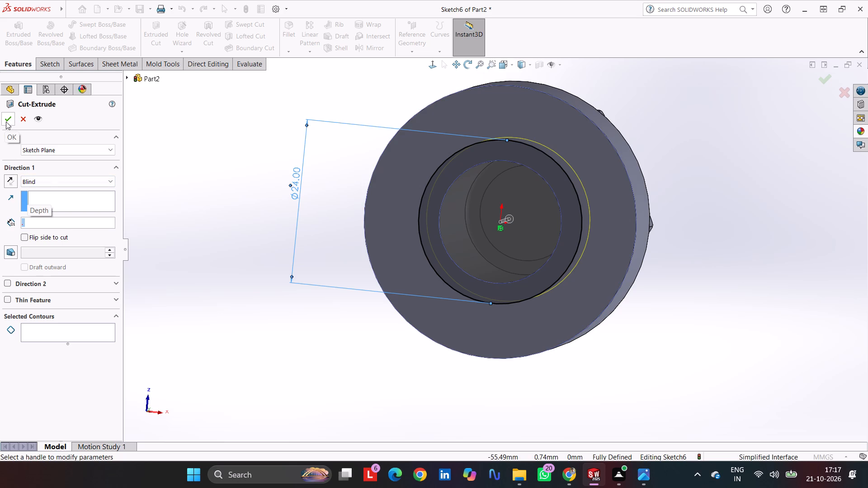
click(61, 222)
drag(44, 221, 15, 225)
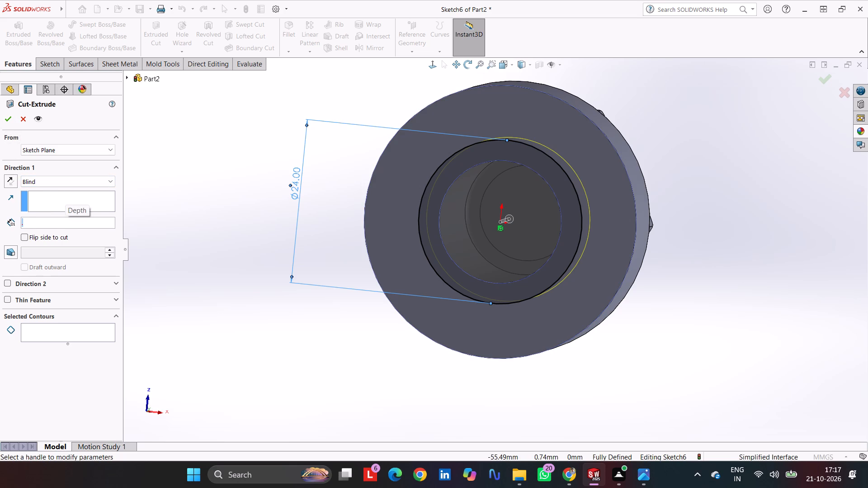
drag(15, 225, 0, 233)
text(12)
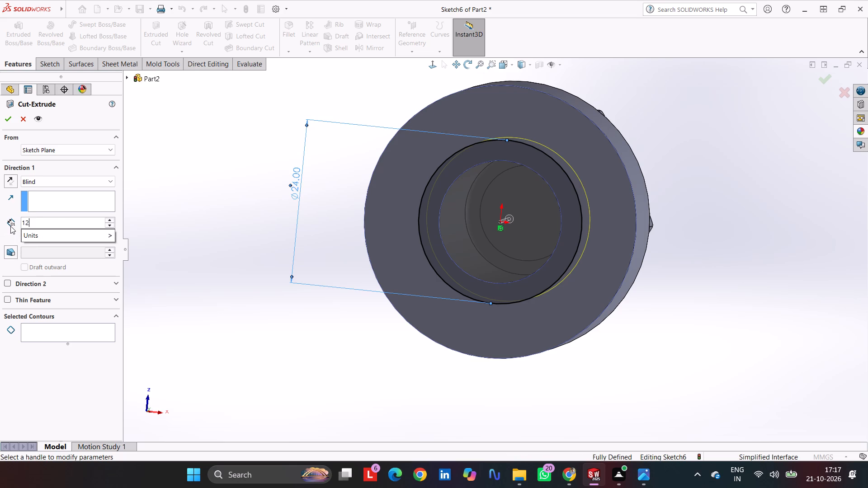
key(Return)
key(Return)
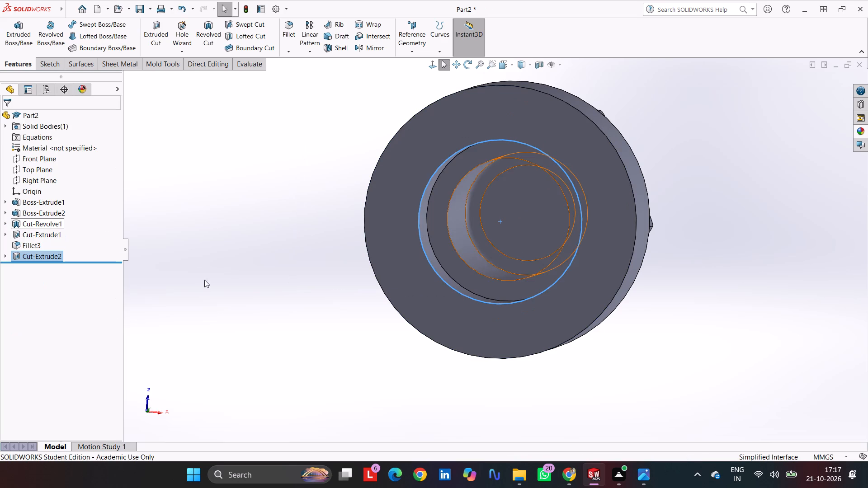
click(218, 252)
Chamfer the circular edge where the 18 mm bore meets the counterbore floor, with a 3 mm distance and a 30° angle.
middle_drag(227, 268, 192, 305)
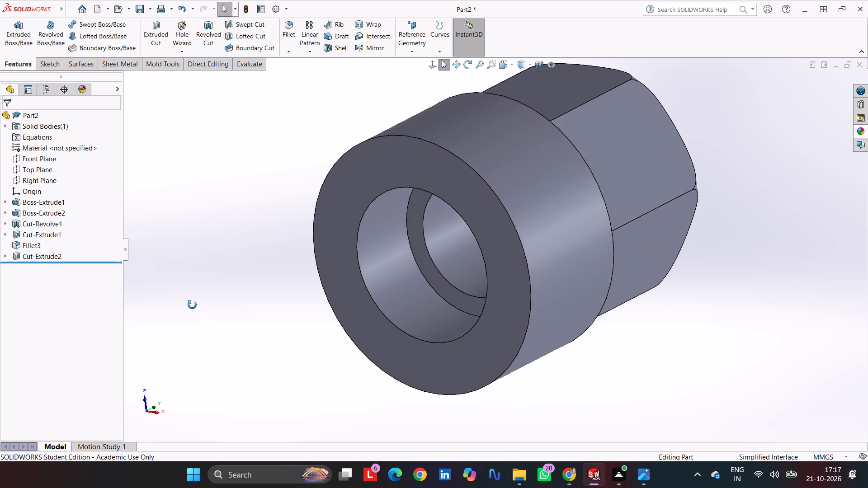
middle_drag(192, 305, 193, 309)
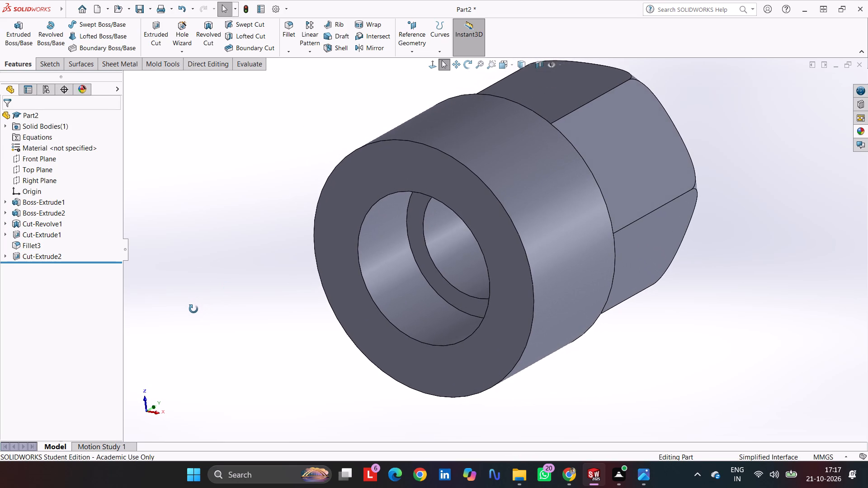
middle_drag(193, 309, 194, 310)
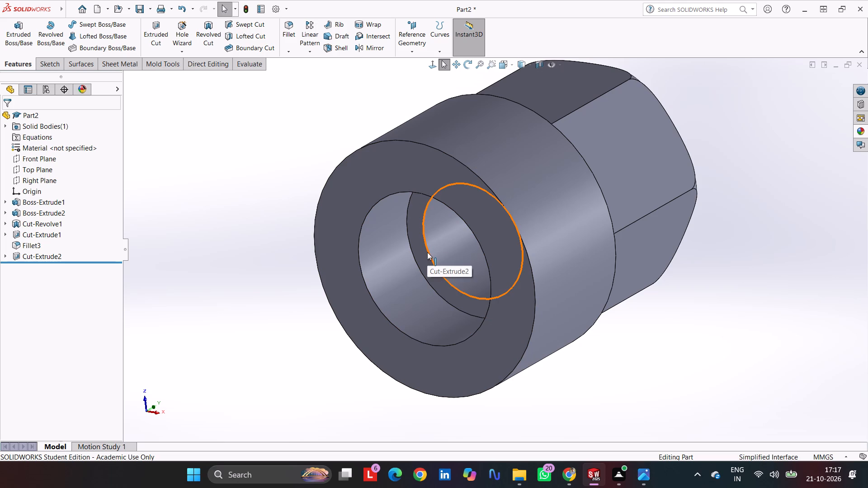
click(427, 252)
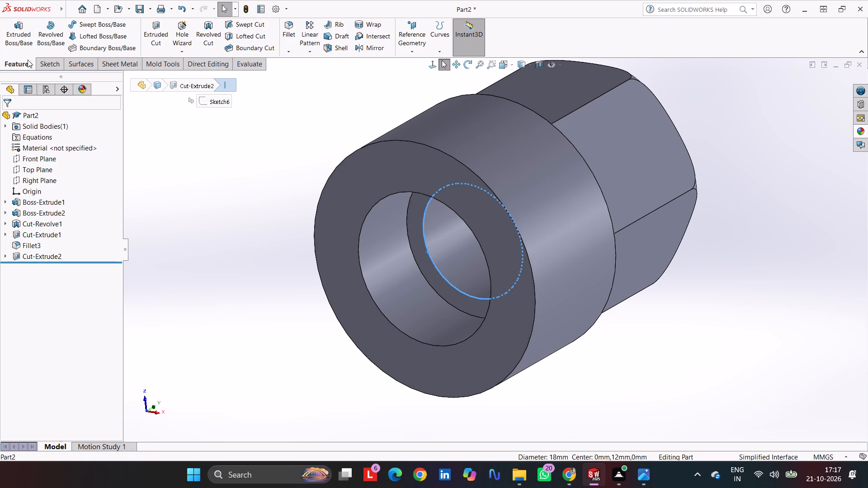
click(288, 54)
click(294, 74)
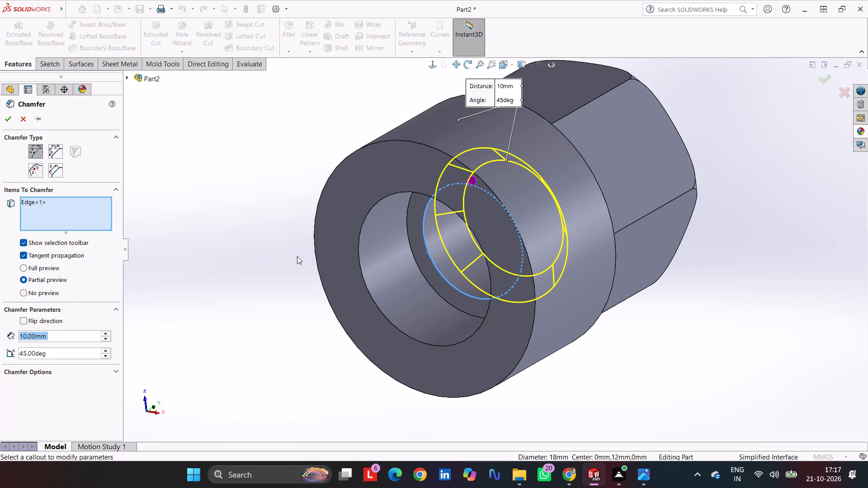
middle_drag(298, 254, 247, 321)
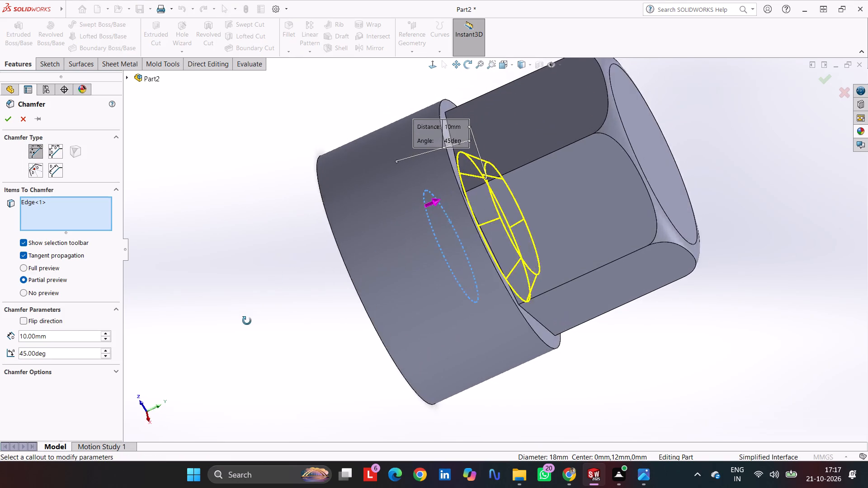
middle_drag(247, 321, 283, 236)
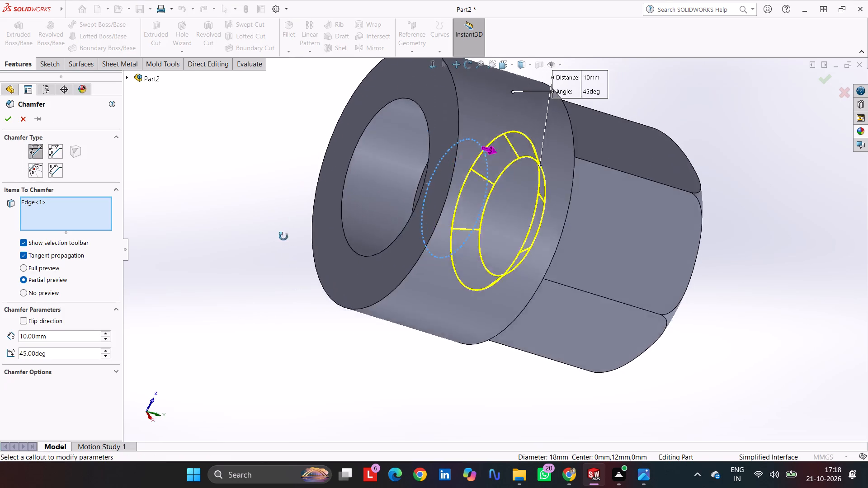
middle_drag(283, 236, 265, 300)
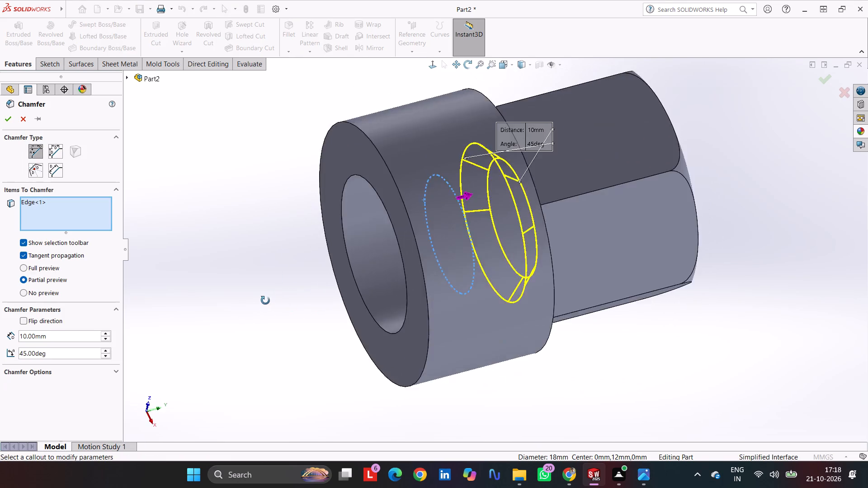
middle_drag(265, 300, 311, 297)
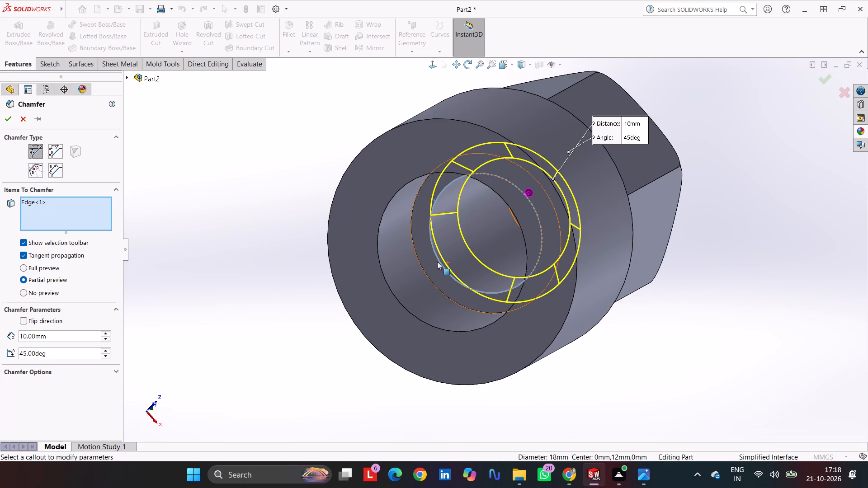
click(437, 262)
click(308, 300)
click(281, 305)
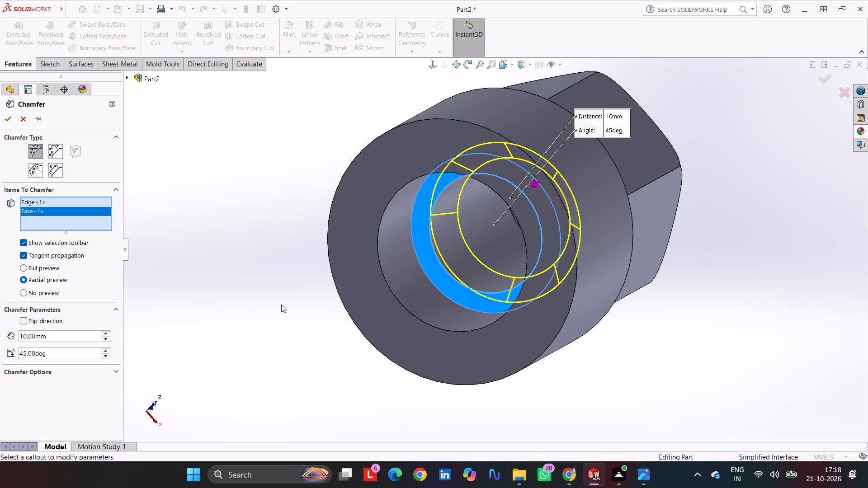
right_click(67, 213)
click(86, 229)
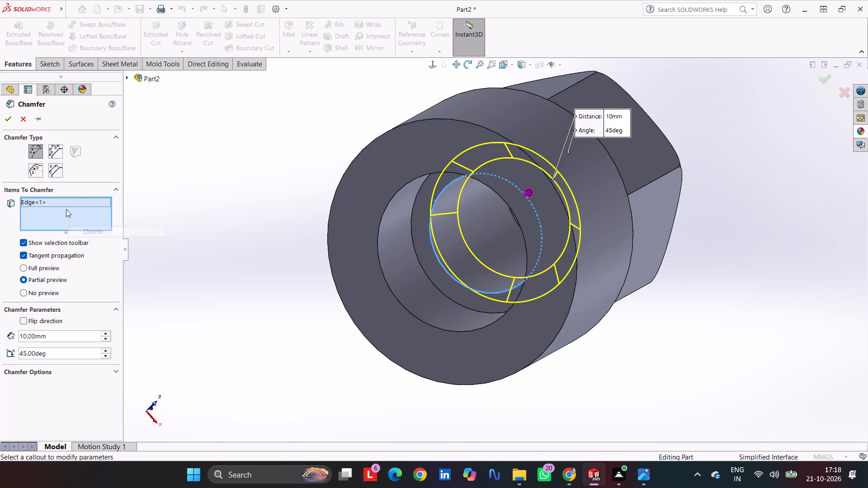
right_click(66, 209)
right_click(75, 204)
click(94, 226)
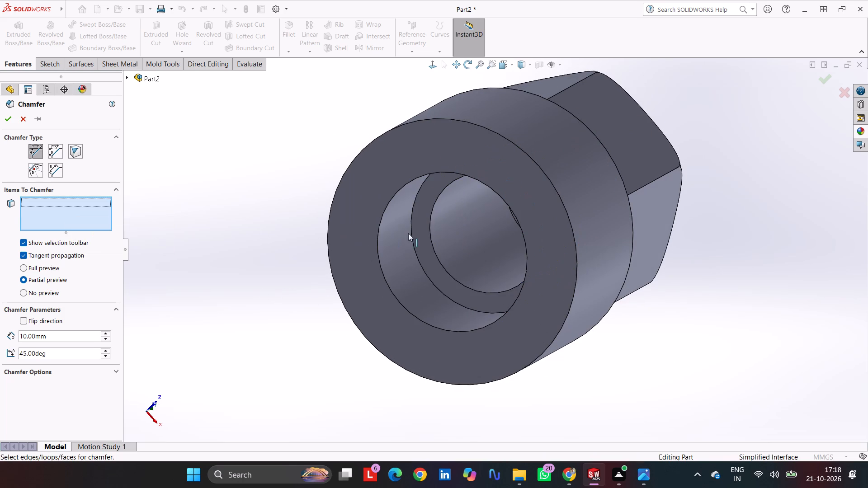
click(431, 244)
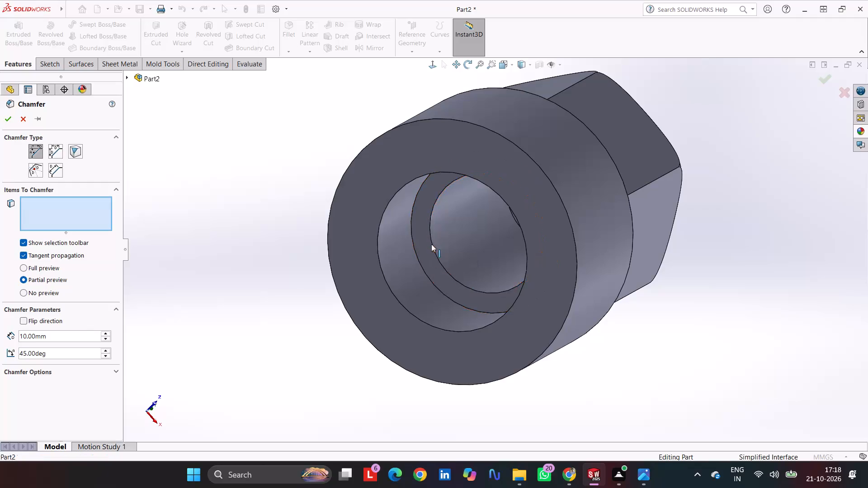
middle_drag(351, 243, 409, 290)
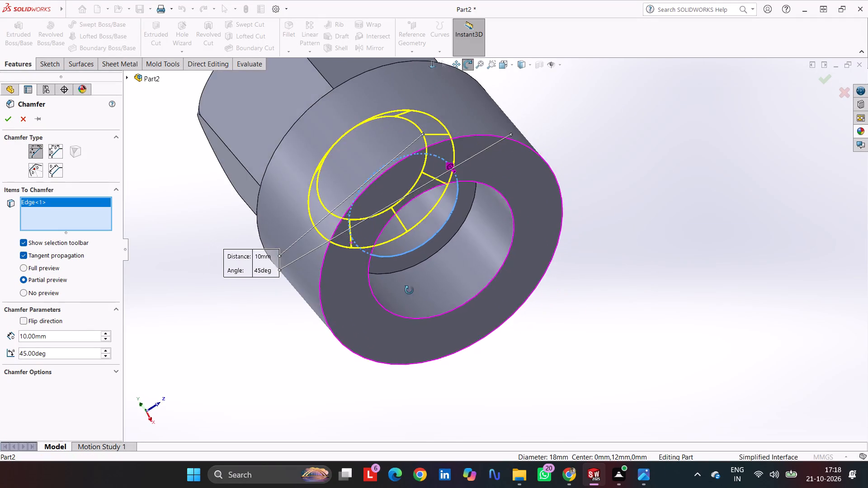
middle_drag(409, 290, 374, 242)
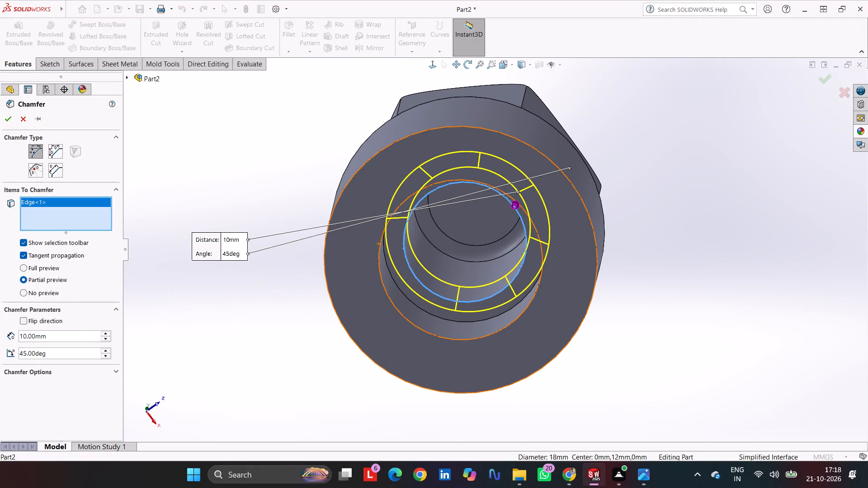
drag(62, 338, 0, 344)
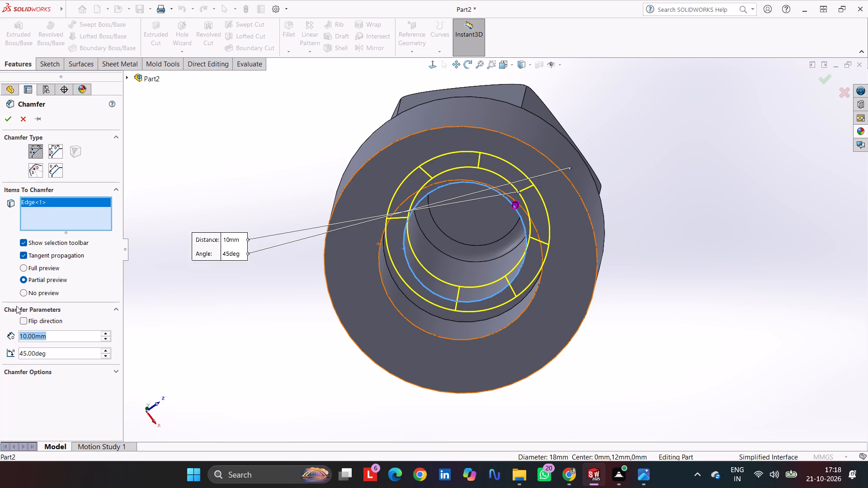
key(3)
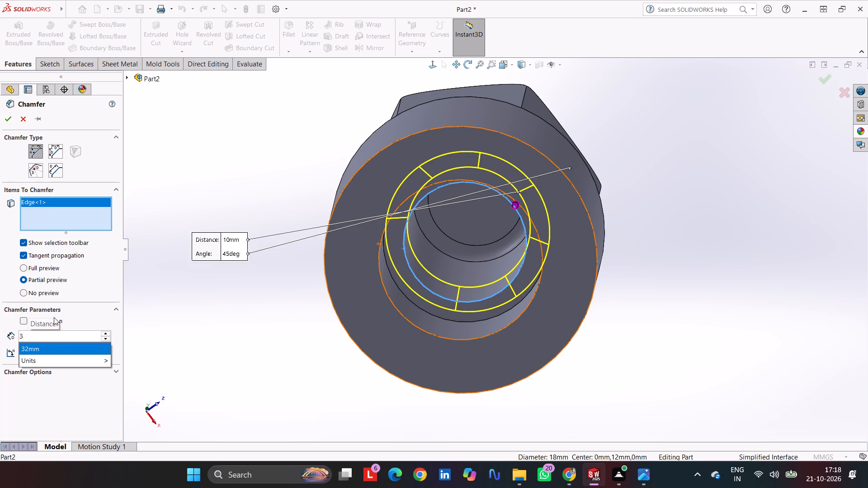
click(44, 387)
drag(63, 351, 27, 361)
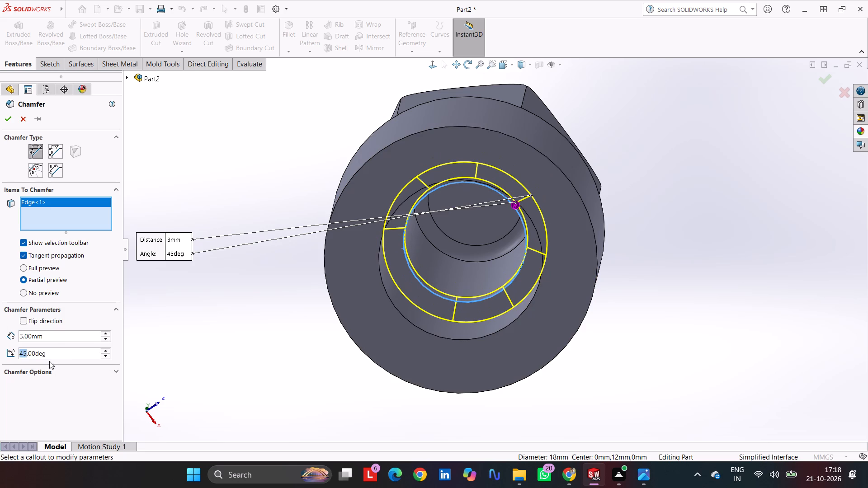
drag(61, 357, 0, 357)
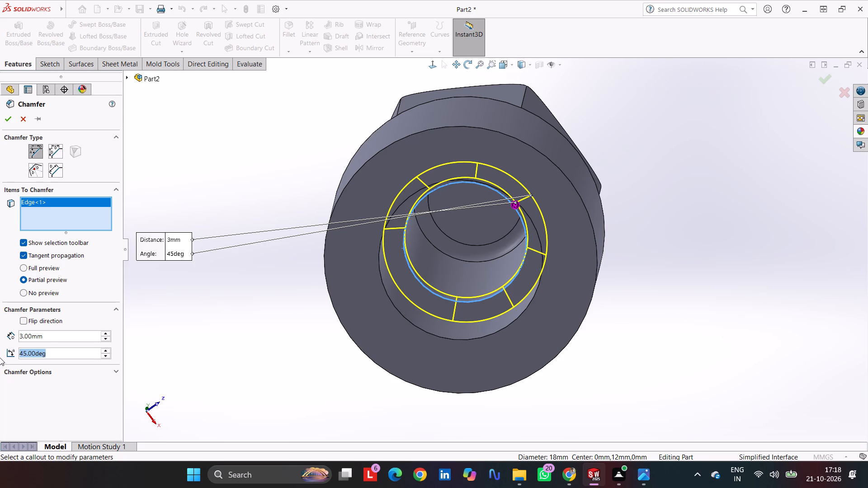
text(30)
key(Return)
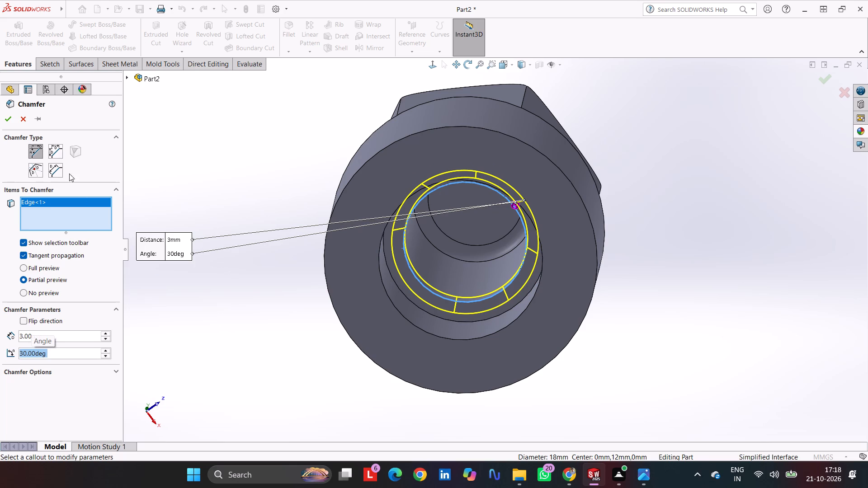
click(7, 122)
drag(212, 214, 212, 215)
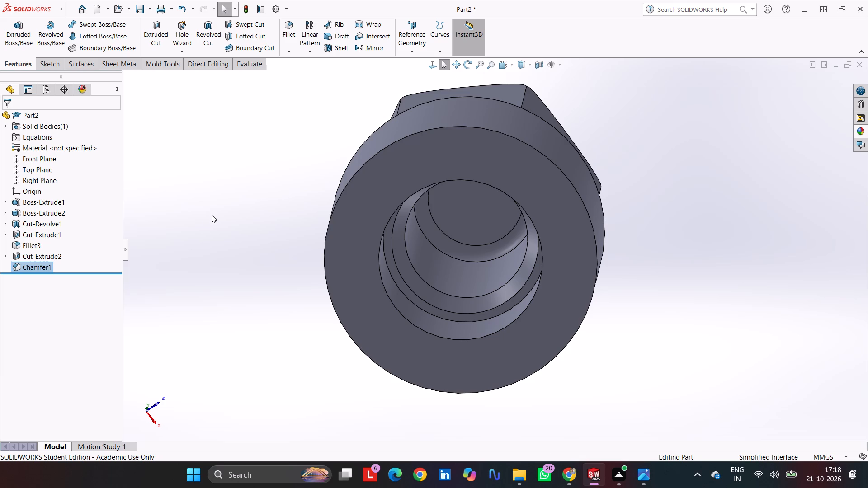
Undo the chamfer on the edge between the 18 mm bore and the counterbore floor.
drag(212, 215, 195, 244)
middle_drag(204, 236, 197, 258)
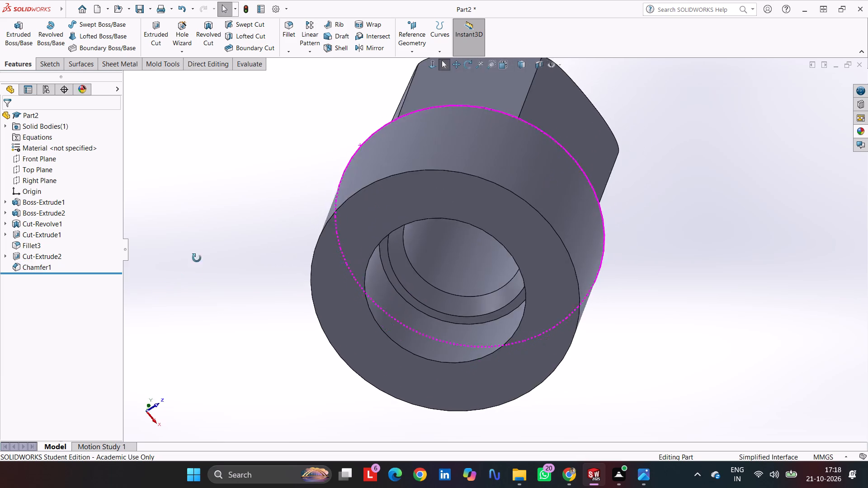
middle_drag(197, 258, 198, 225)
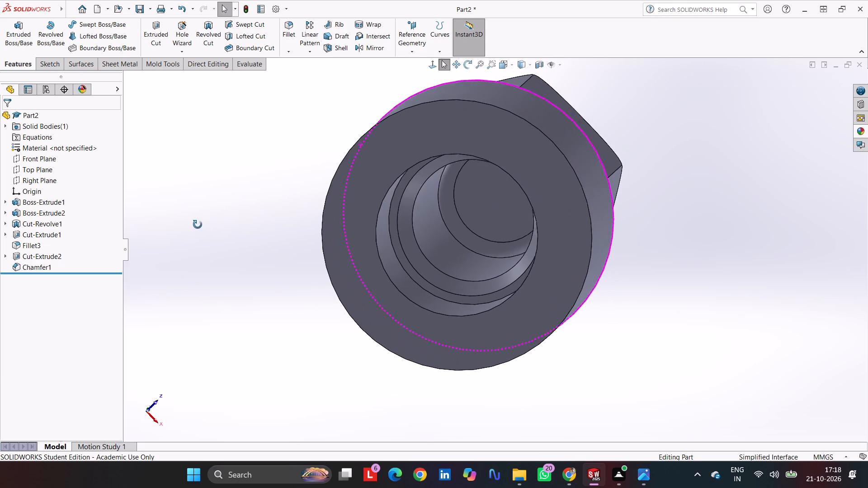
middle_drag(198, 225, 196, 223)
key(ctrl+z)
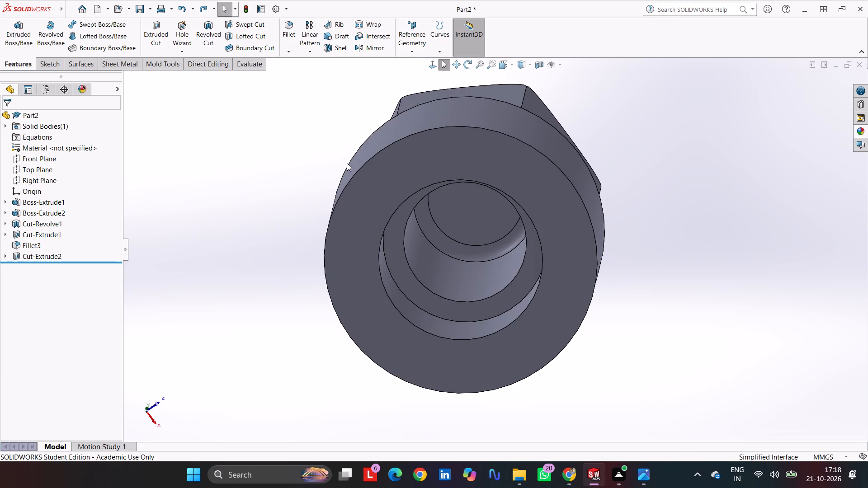
Chamfer the circular edge between bore and counterbore floor with 3 mm distance and 30° angle, with the direction flipped.
click(292, 50)
click(292, 71)
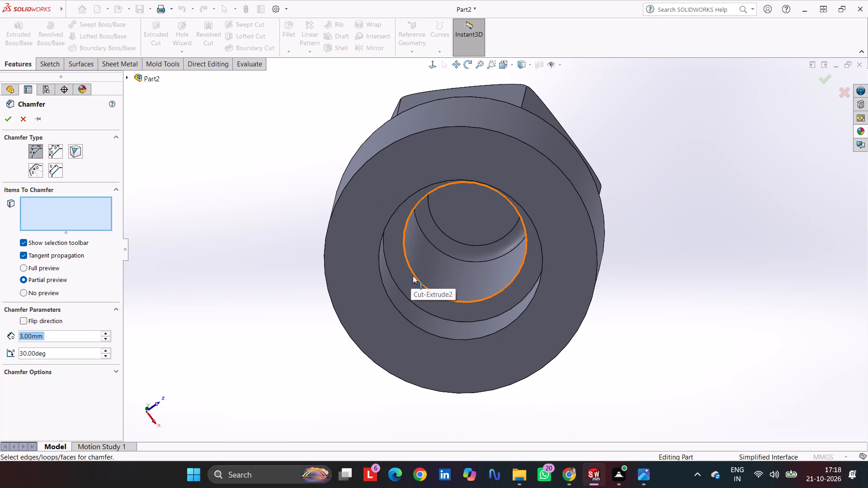
click(413, 276)
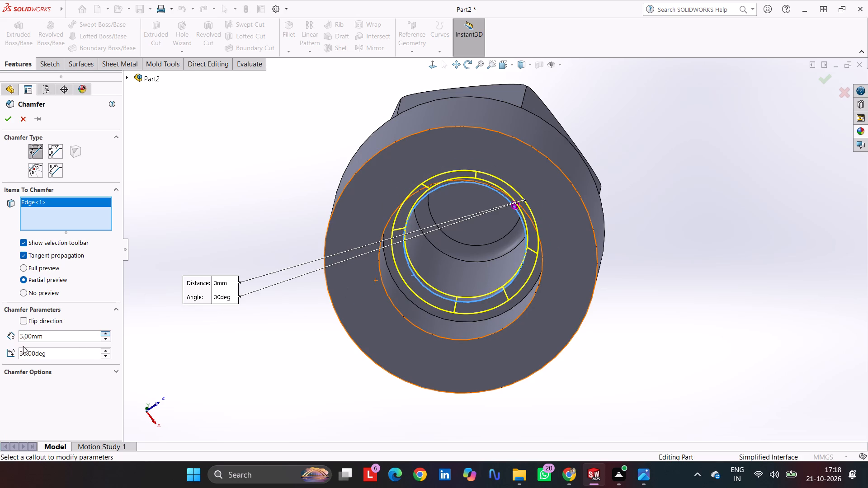
click(24, 322)
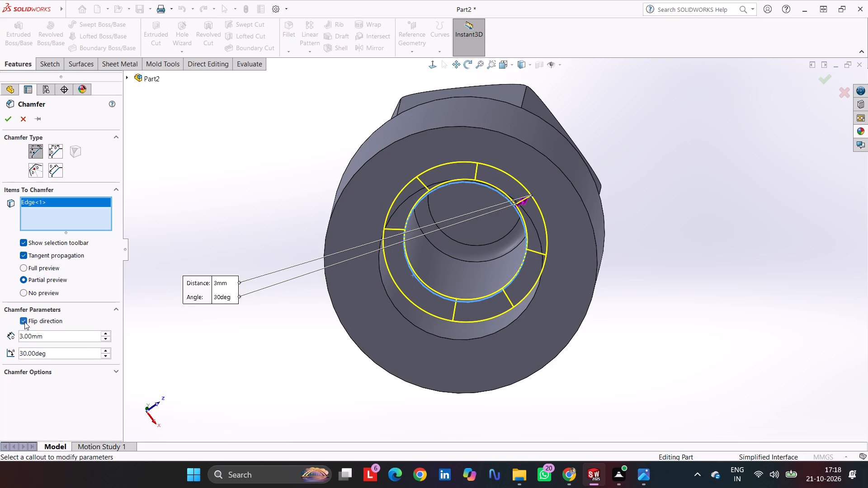
click(9, 117)
click(250, 141)
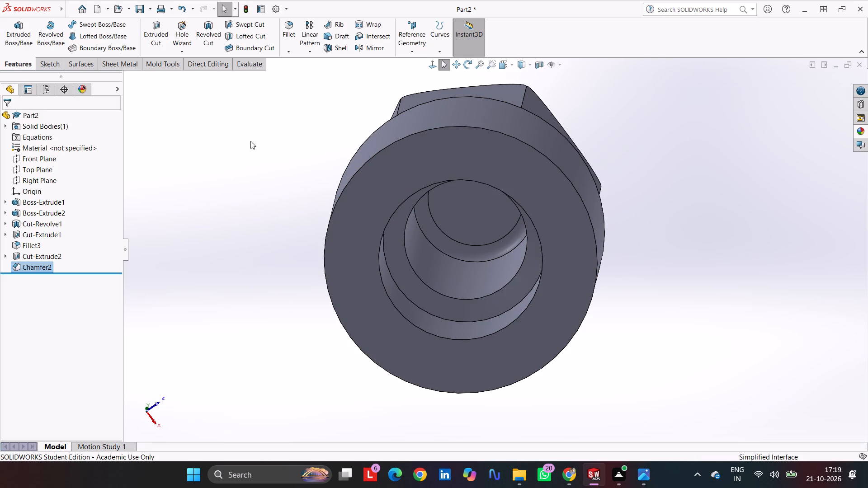
Examine the internal bore, counterbore and chamfer in a section view through the Front Plane, and close the section.
middle_drag(254, 161, 326, 231)
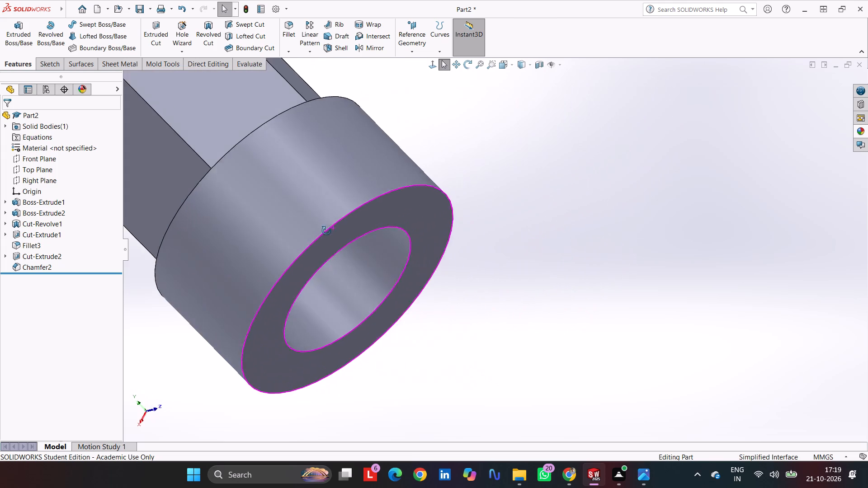
middle_drag(326, 231, 323, 247)
key(ctrl+7)
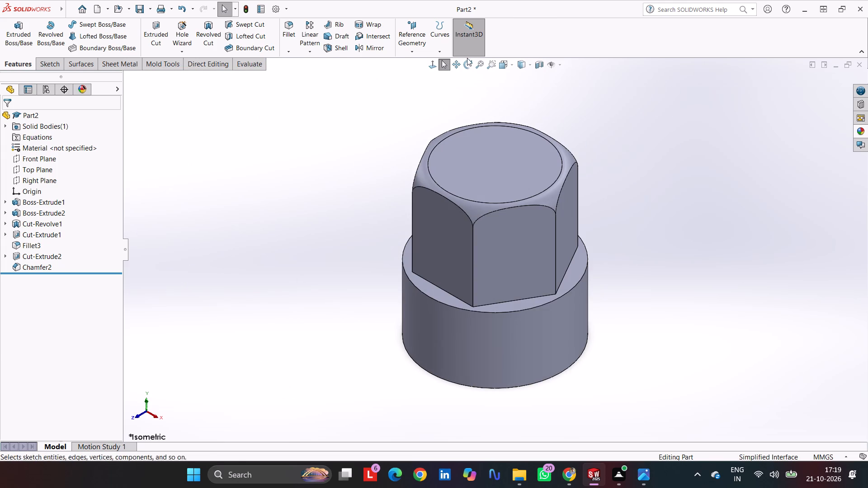
click(538, 62)
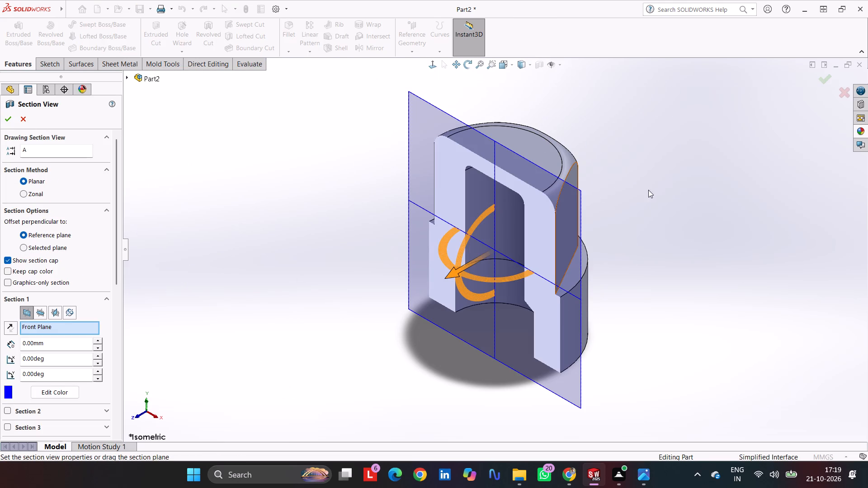
middle_drag(675, 175, 696, 158)
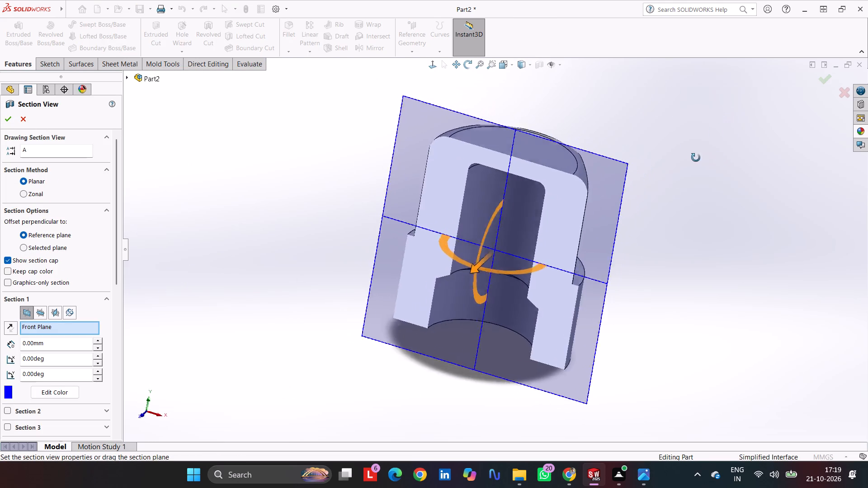
middle_drag(696, 158, 703, 66)
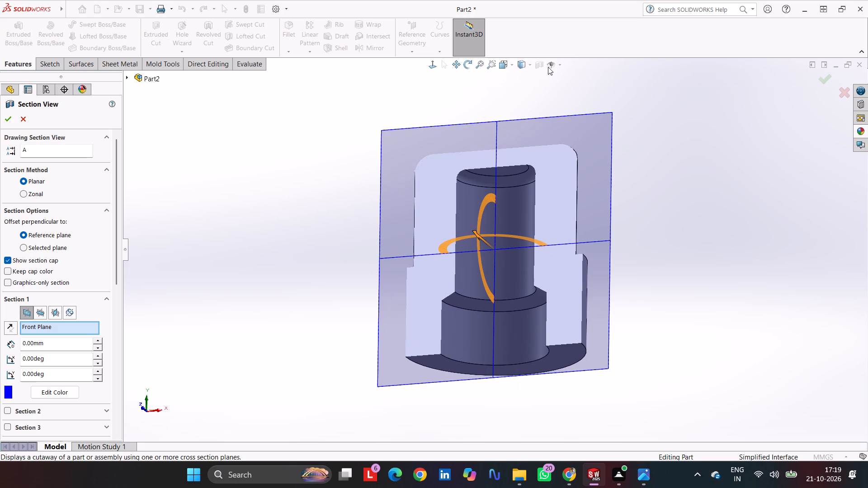
click(538, 68)
click(825, 84)
click(727, 137)
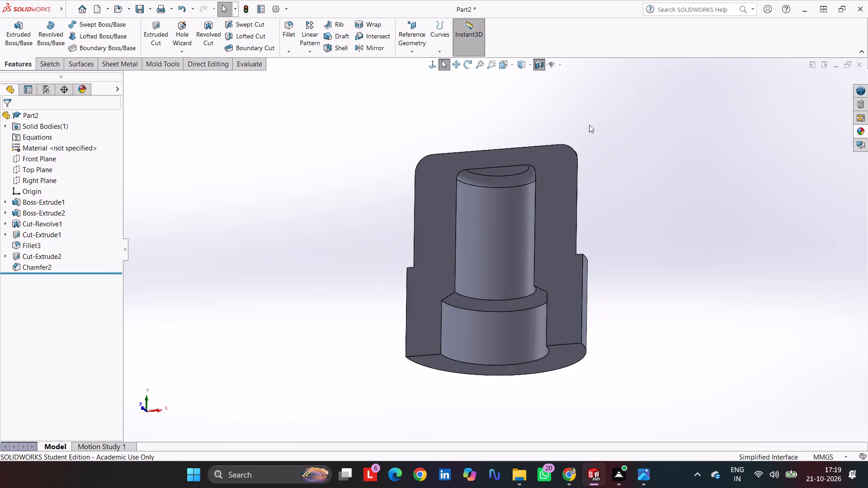
click(538, 60)
click(662, 225)
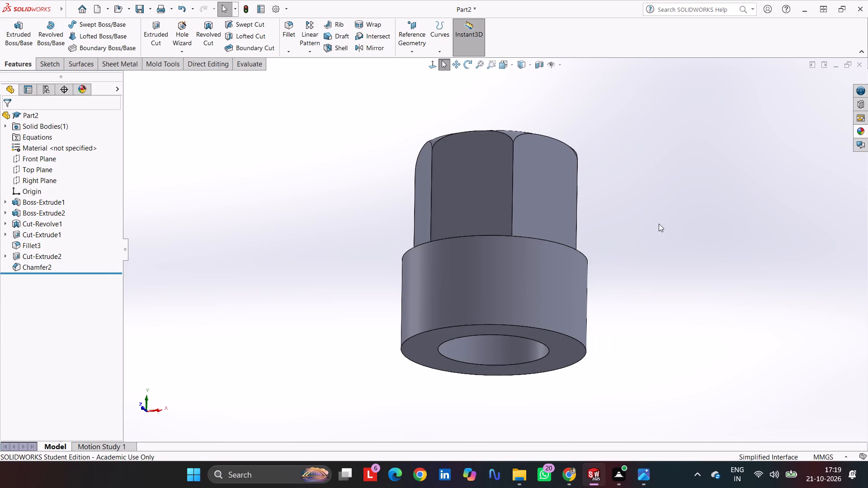
Apply the solid Yellow appearance to the whole body of the hexagonal cap.
key(ctrl+7)
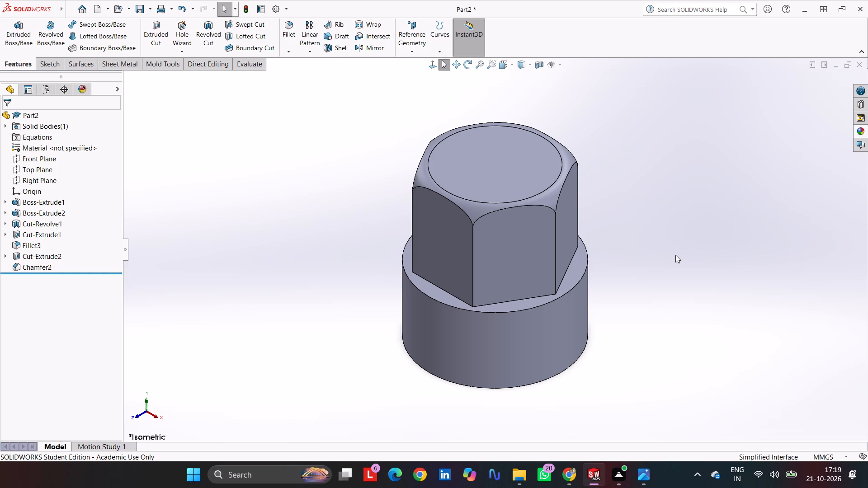
click(680, 270)
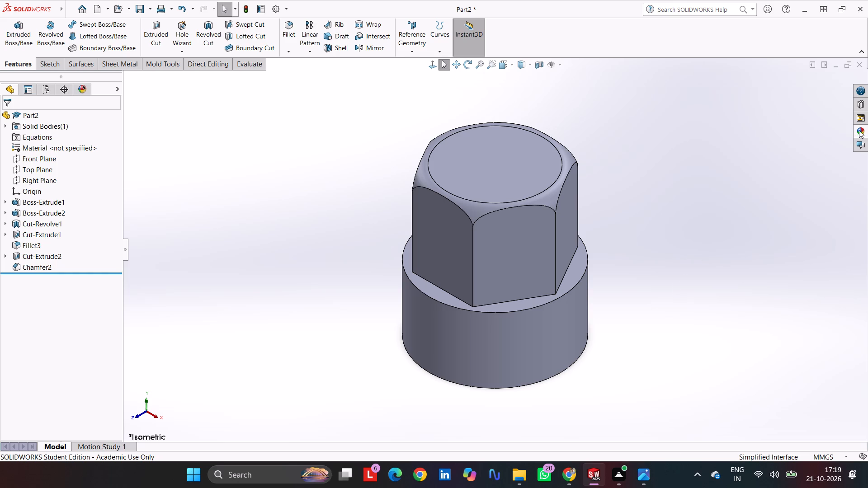
click(860, 130)
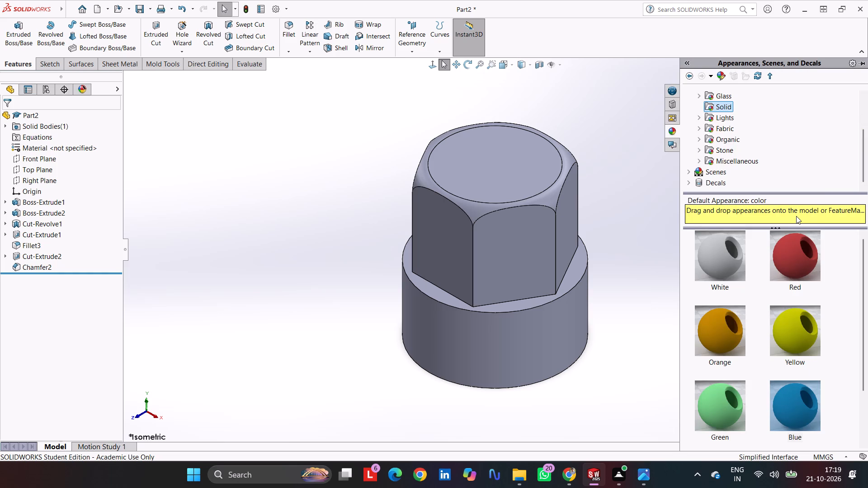
drag(789, 326, 555, 276)
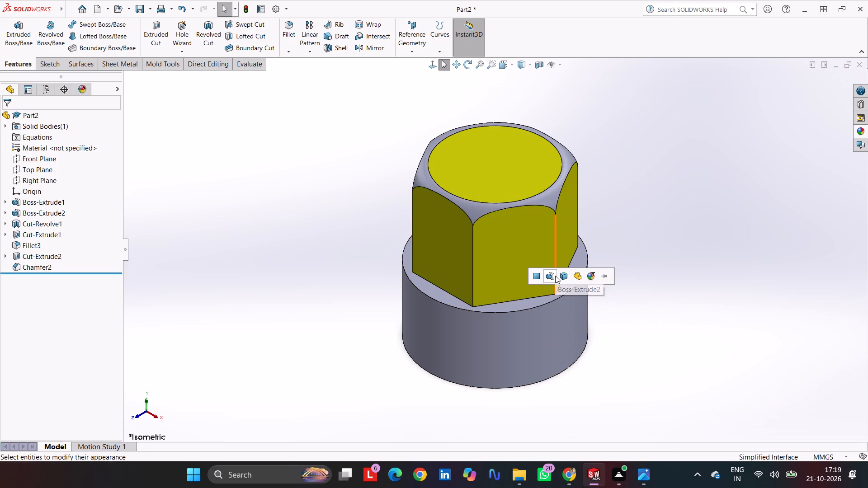
click(567, 279)
click(673, 182)
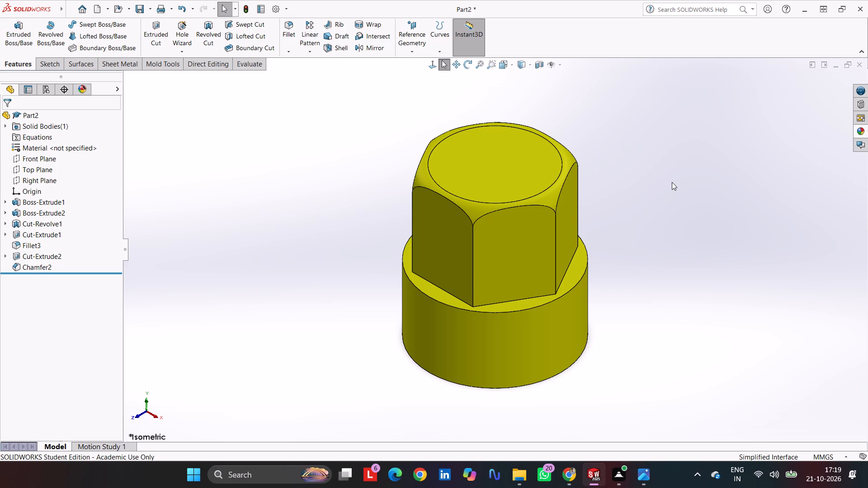
Save the part as 2 in the Refrigerator Valve Assembly folder.
key(ctrl+s)
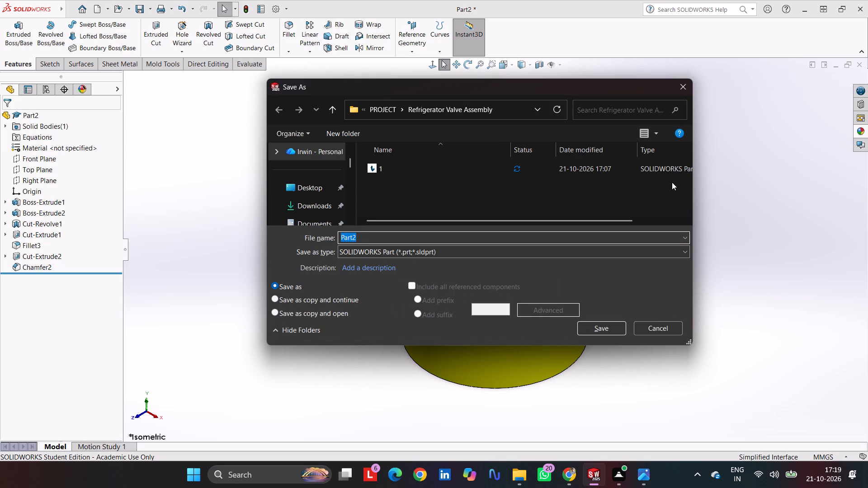
key(2)
key(Return)
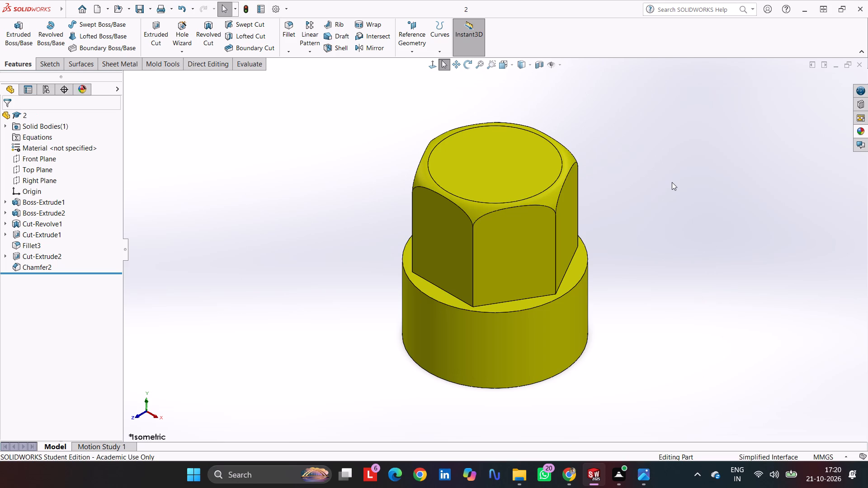
Print the isometric screen image to PDF on A4 paper, naming the file 2 in the Refrigerator Valve Assembly folder.
click(219, 217)
key(ctrl+p)
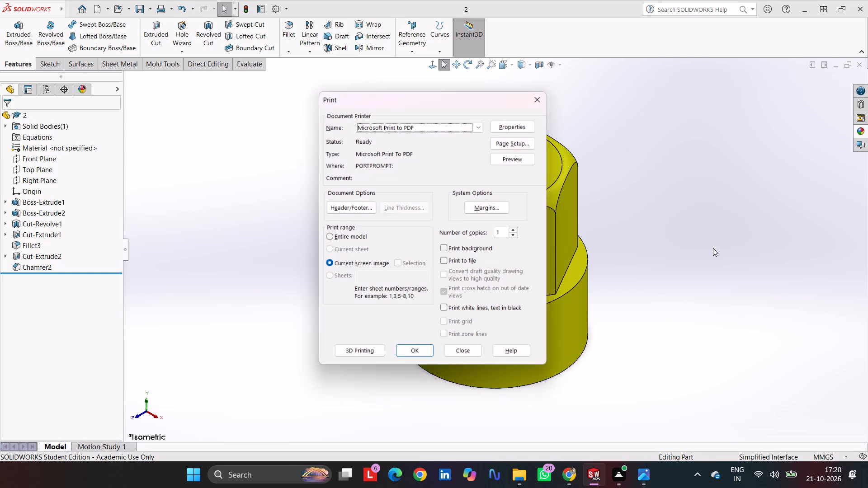
click(506, 138)
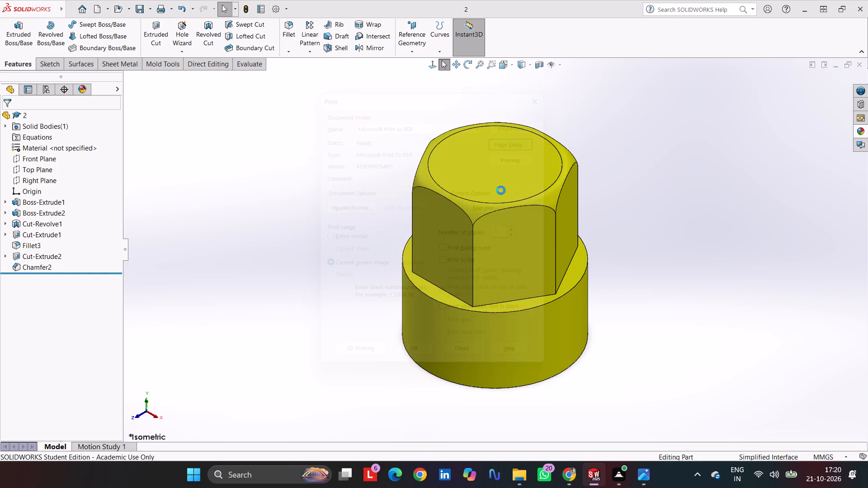
click(405, 264)
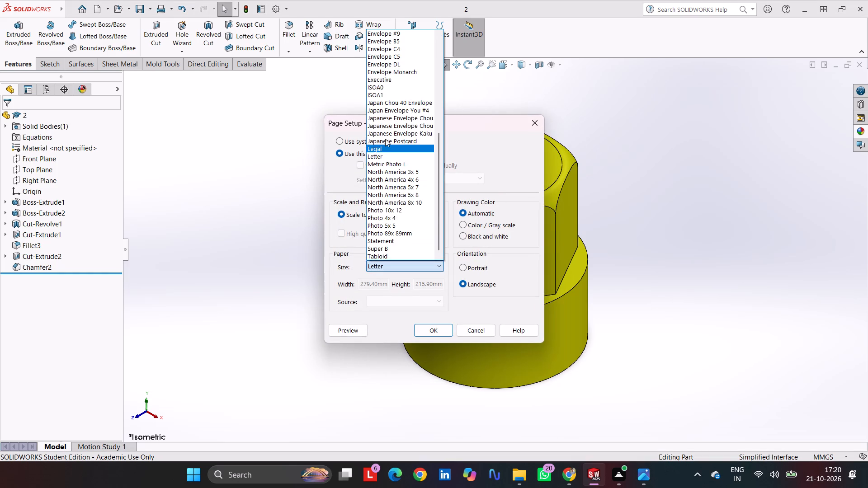
scroll(394, 102, up, 13)
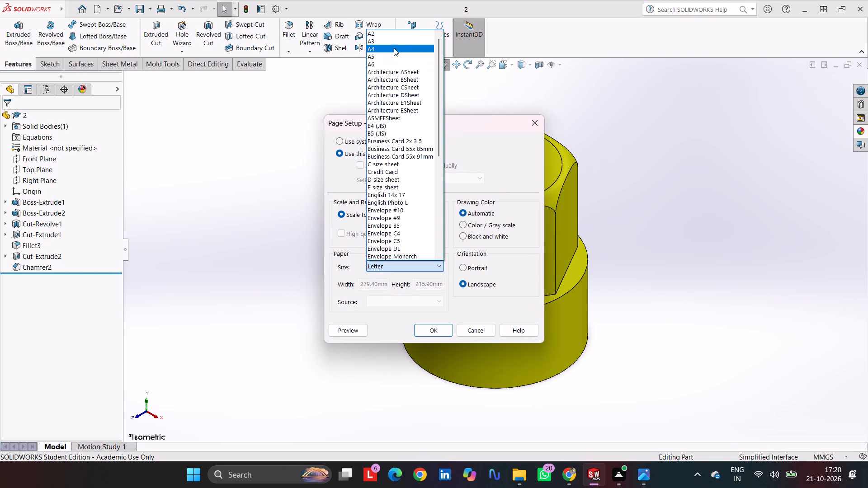
click(394, 48)
click(436, 328)
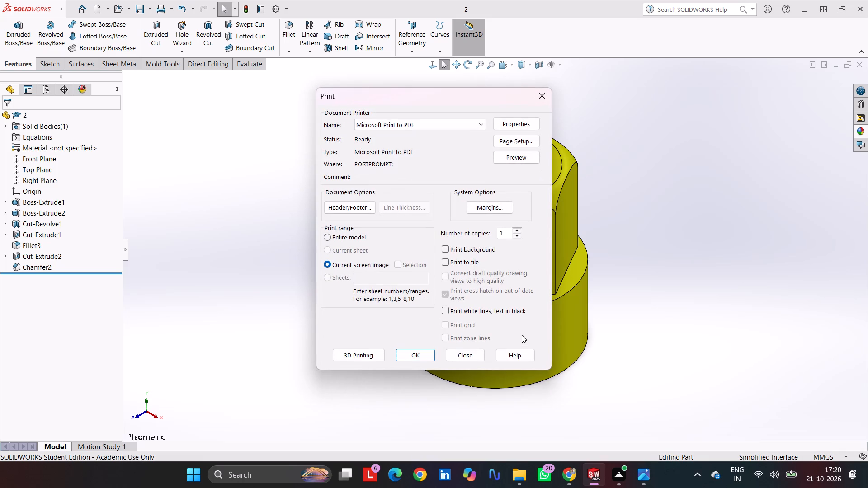
click(421, 357)
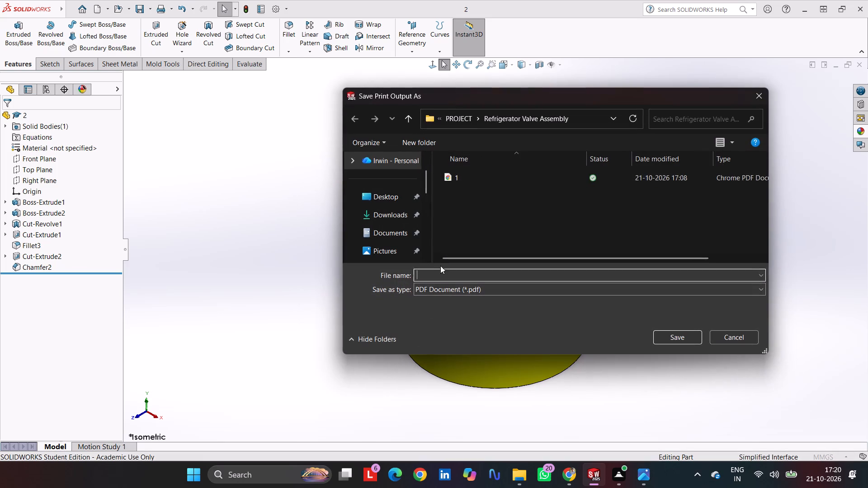
key(2)
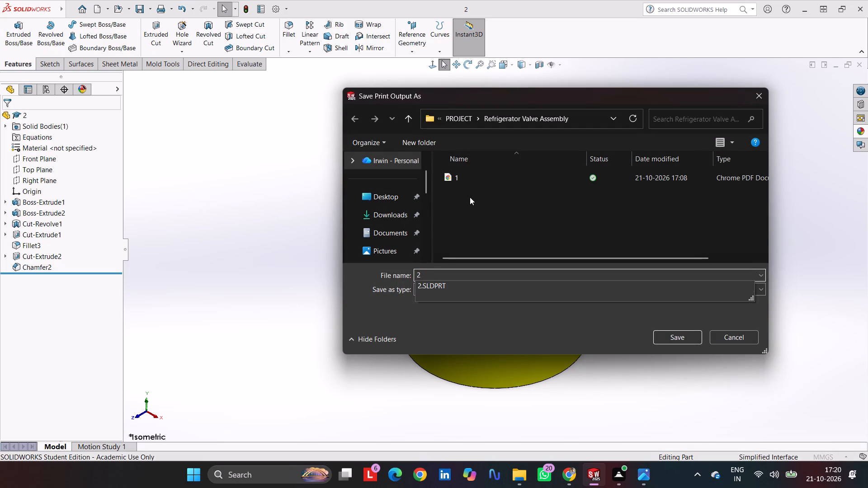
key(Return)
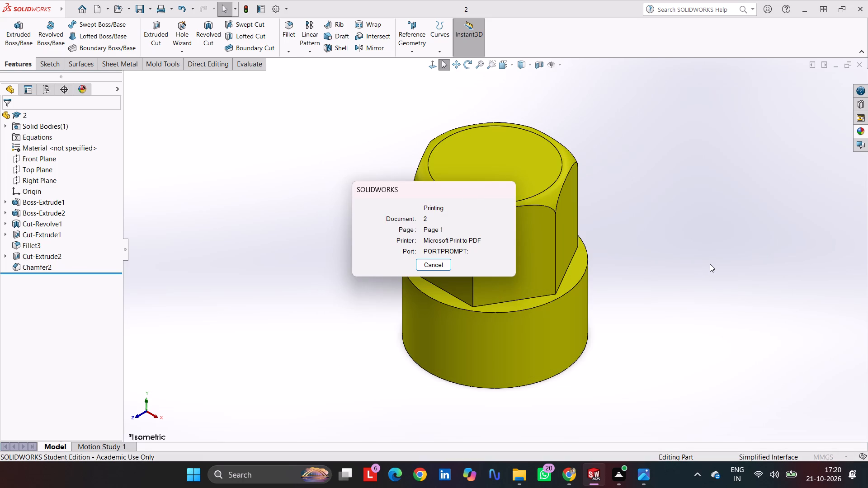
click(710, 264)
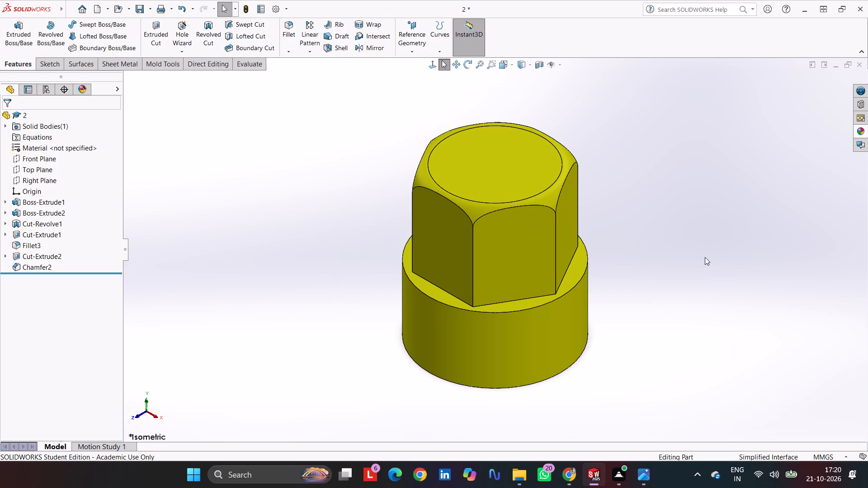
Save part 2 again.
key(ctrl+s)
Create a new part document for the next component.
key(ctrl+n)
key(Return)
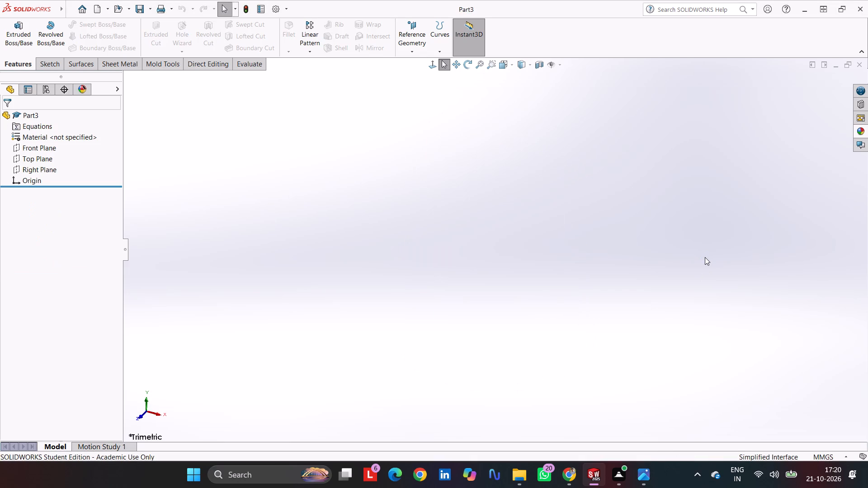
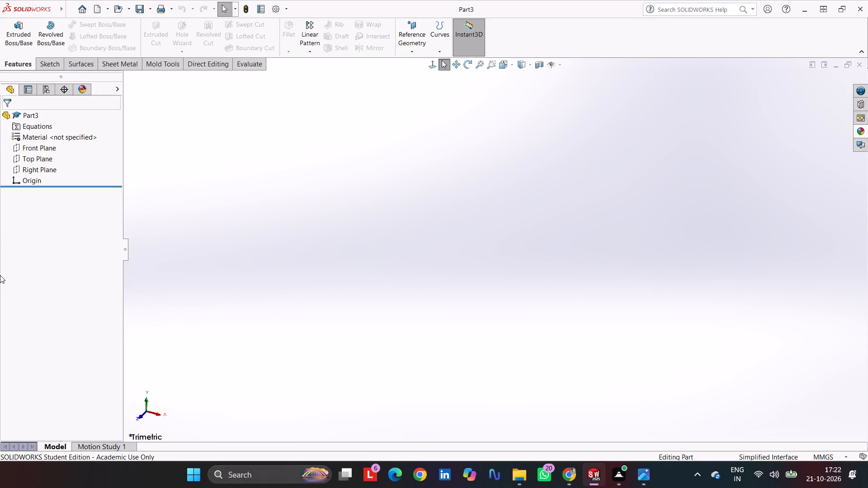
Start a sketch on the Right Plane and draw a circle about 114 mm in diameter centred on the origin.
click(46, 172)
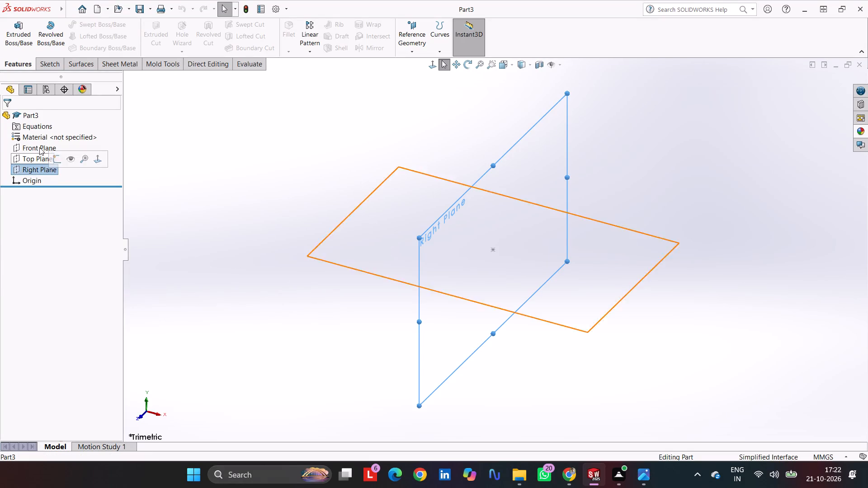
click(52, 67)
click(15, 27)
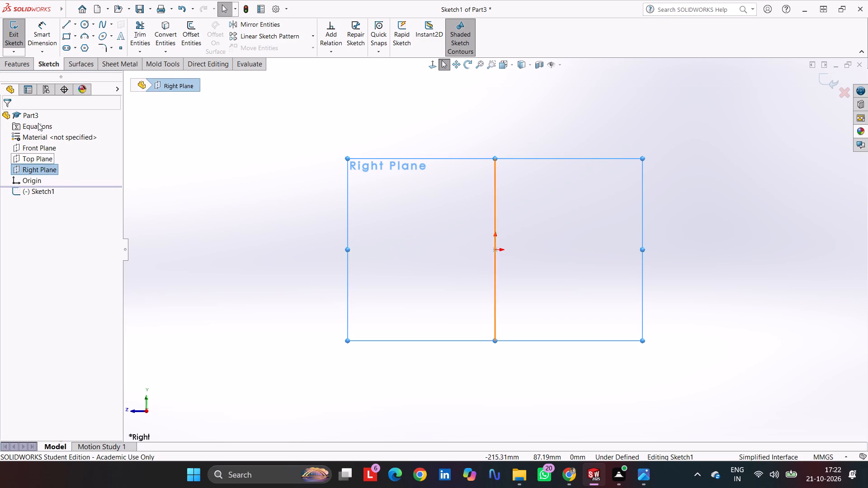
click(38, 26)
click(86, 25)
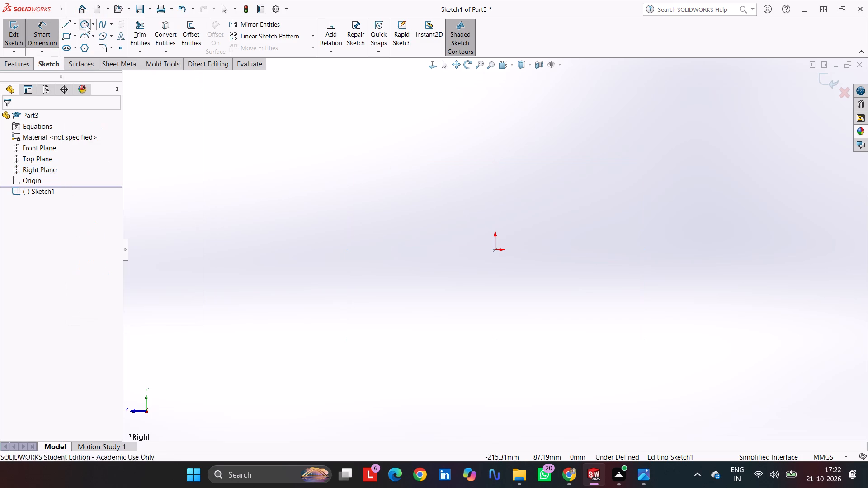
click(495, 250)
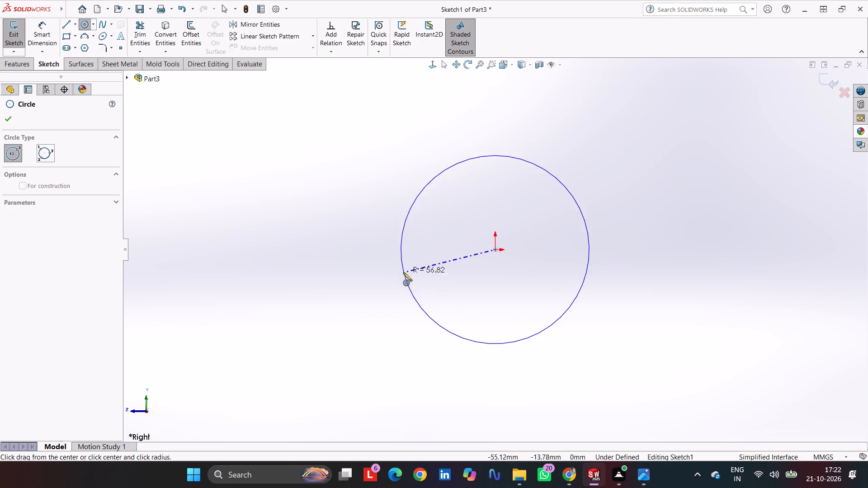
click(403, 272)
Dimension the circle's diameter as 16 mm.
click(36, 23)
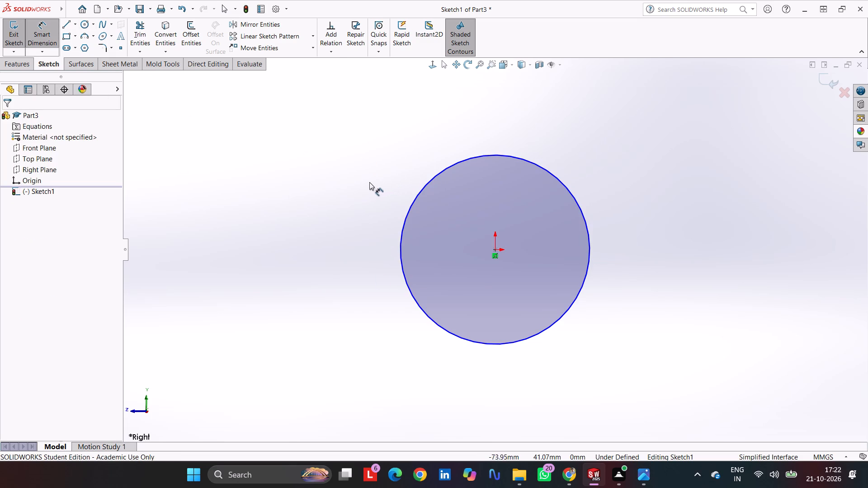
click(399, 233)
click(401, 236)
click(344, 236)
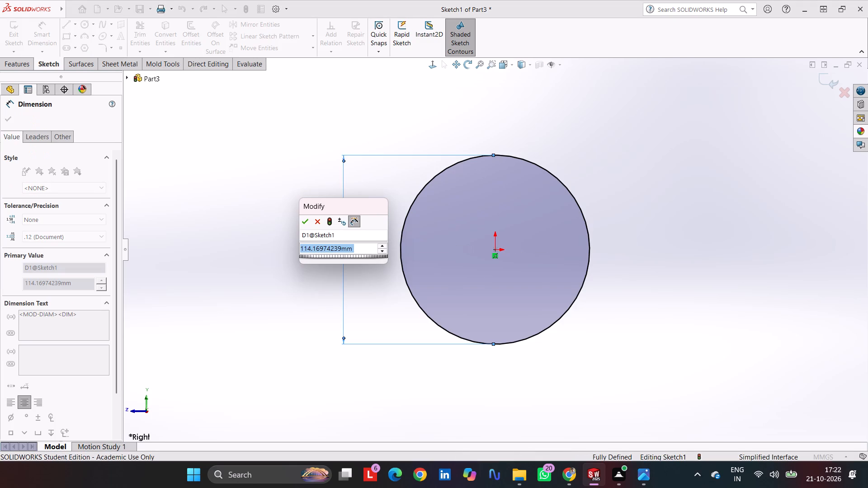
text(166)
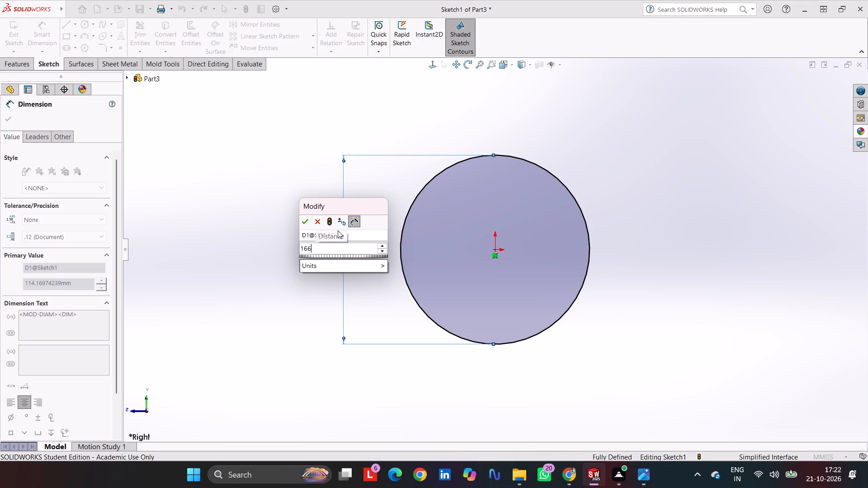
key(BackSpace)
key(Return)
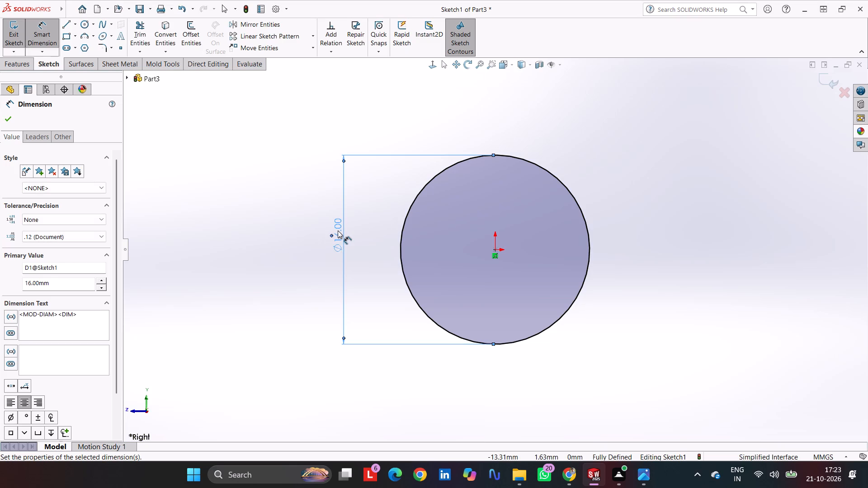
click(5, 124)
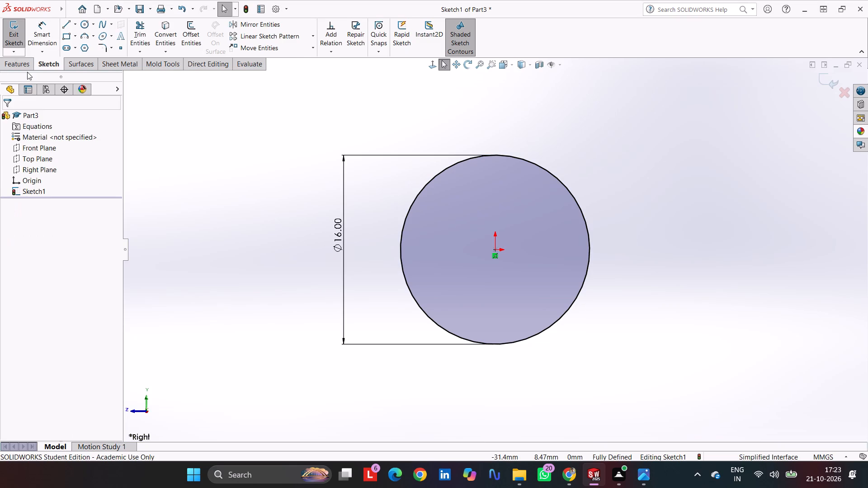
Extrude the circle as a blind boss 32 mm deep.
click(24, 65)
click(14, 26)
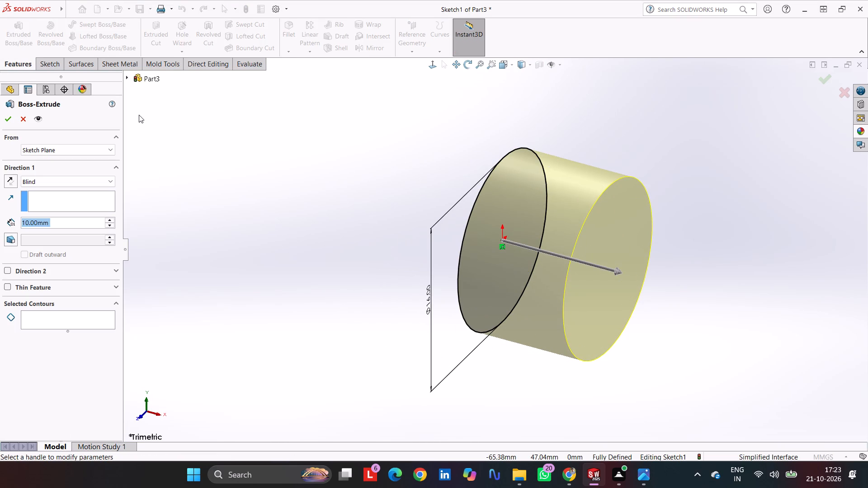
text(32)
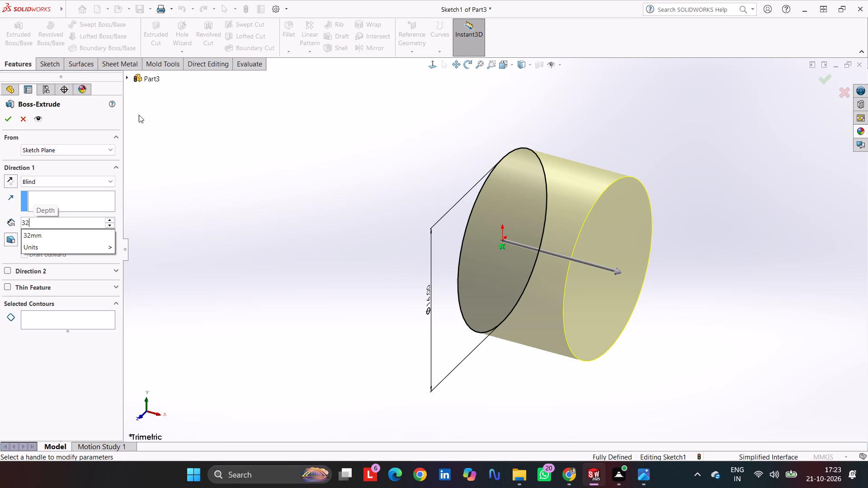
key(Return)
key(Return)
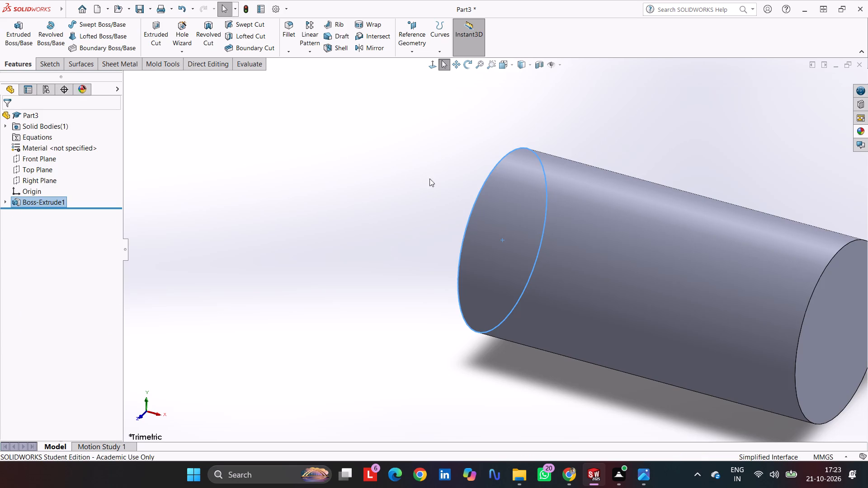
click(398, 200)
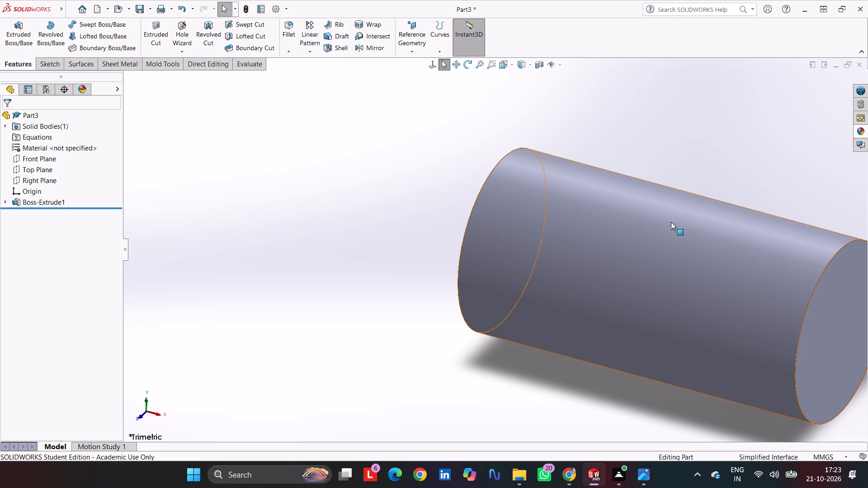
Start a sketch on the cylinder's far end face and draw a concentric circle about 8.9 mm in diameter.
click(817, 322)
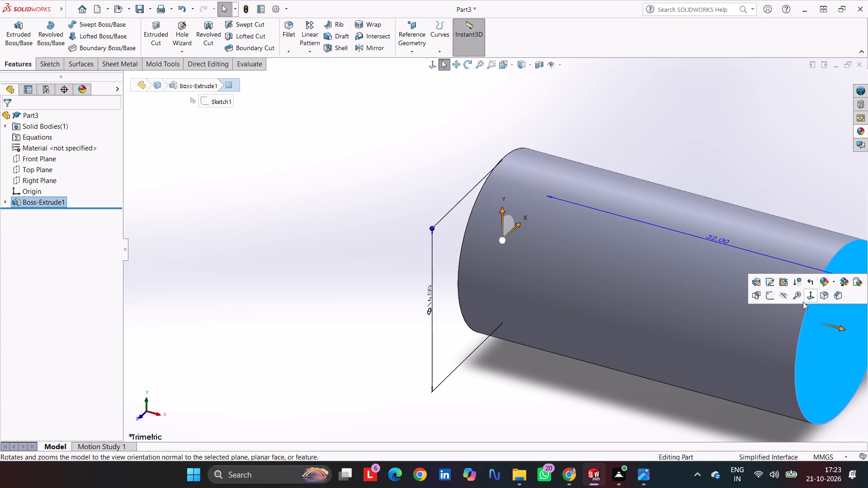
click(773, 294)
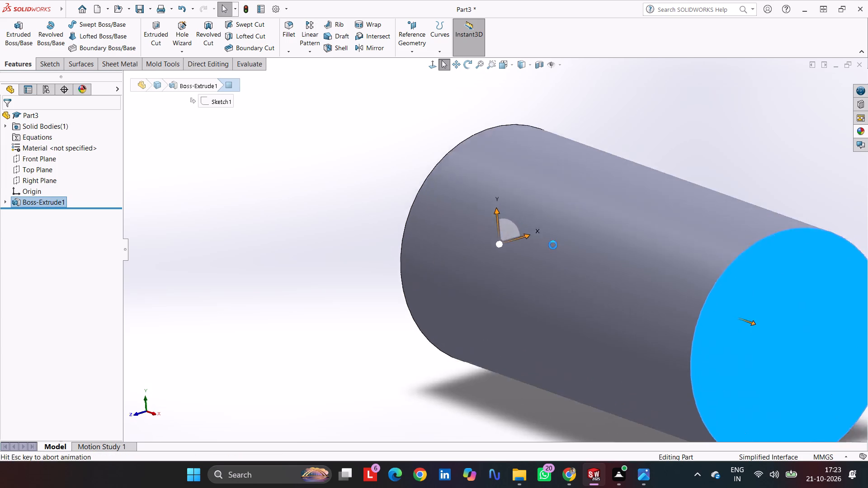
click(101, 35)
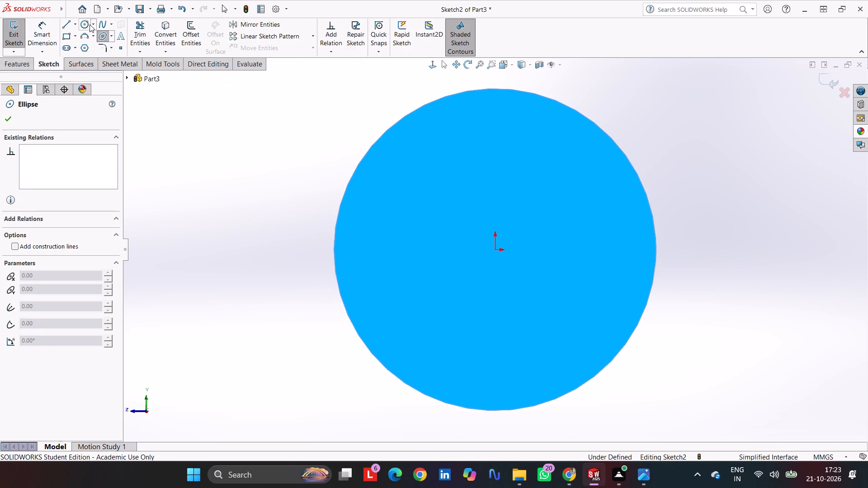
click(89, 24)
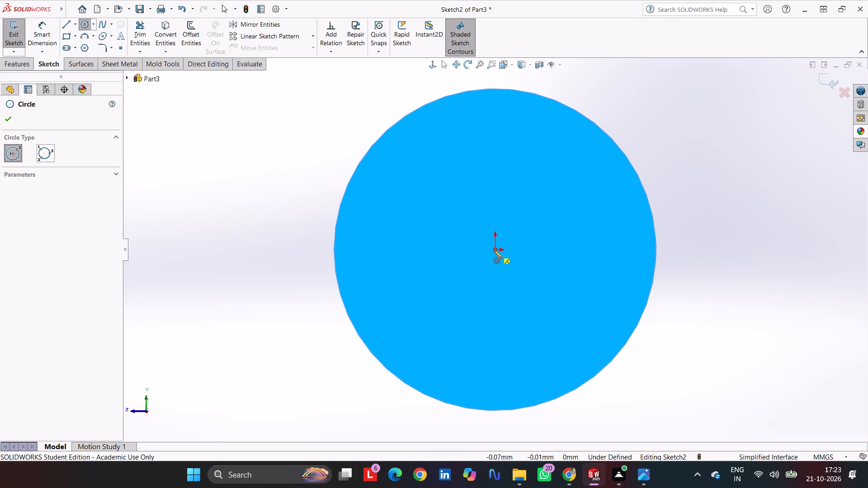
click(494, 250)
drag(415, 289, 410, 288)
Dimension the end-face circle's diameter as 8 mm.
click(44, 23)
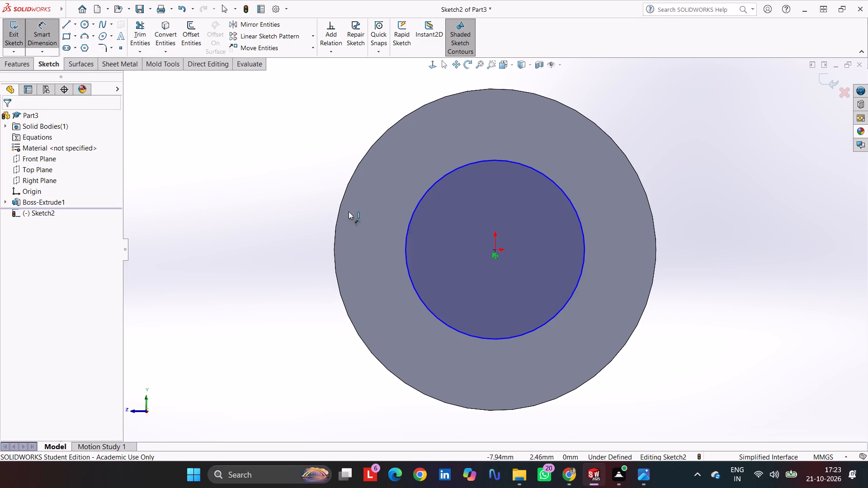
click(410, 221)
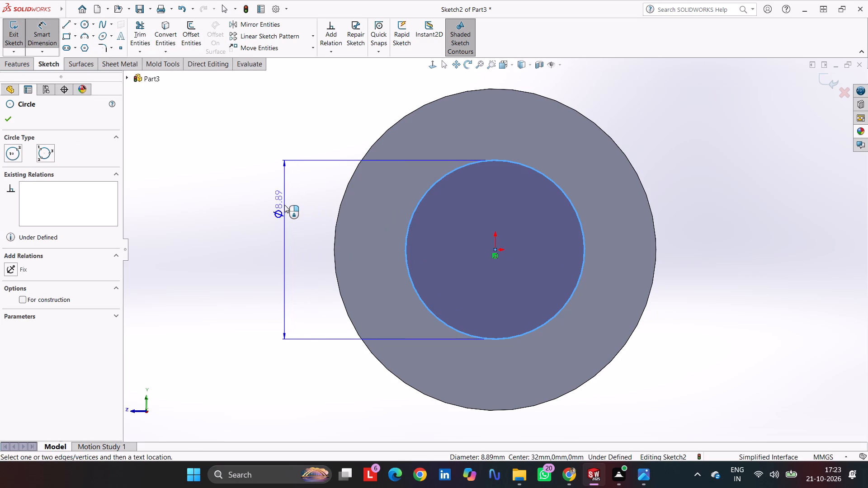
click(284, 204)
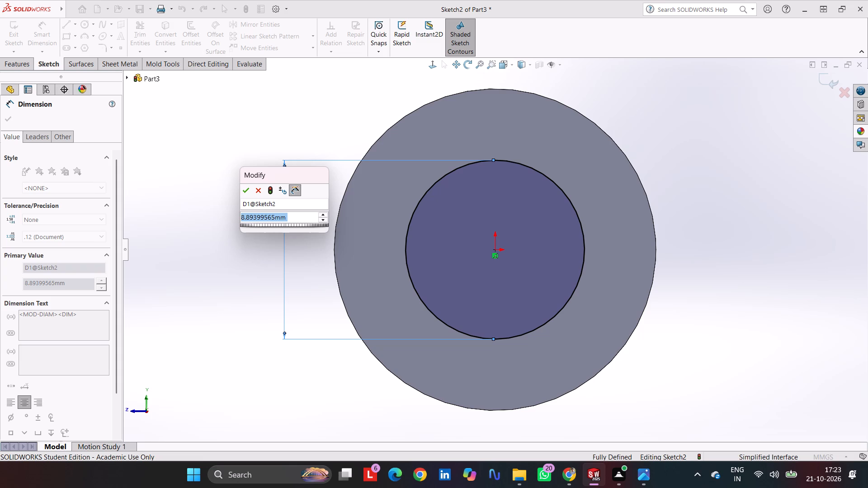
key(8)
key(Return)
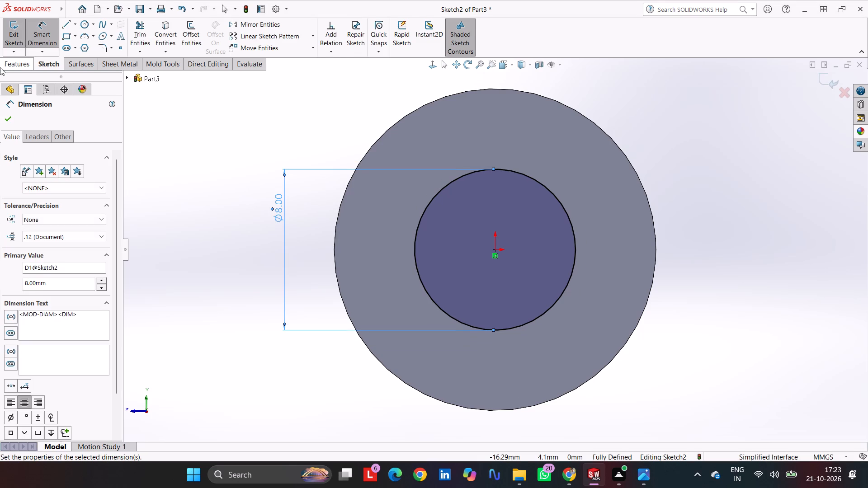
click(5, 124)
Cut the 8 mm circle through the whole cylinder with an Extruded Cut set to Through All.
click(20, 59)
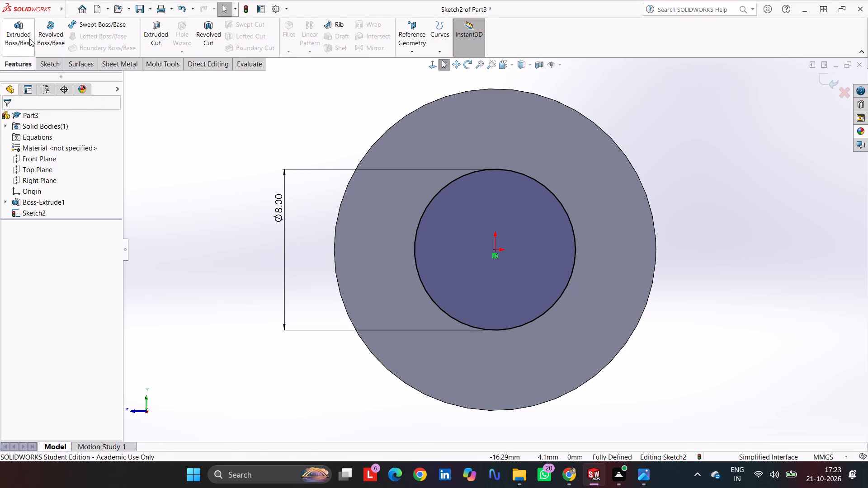
click(159, 26)
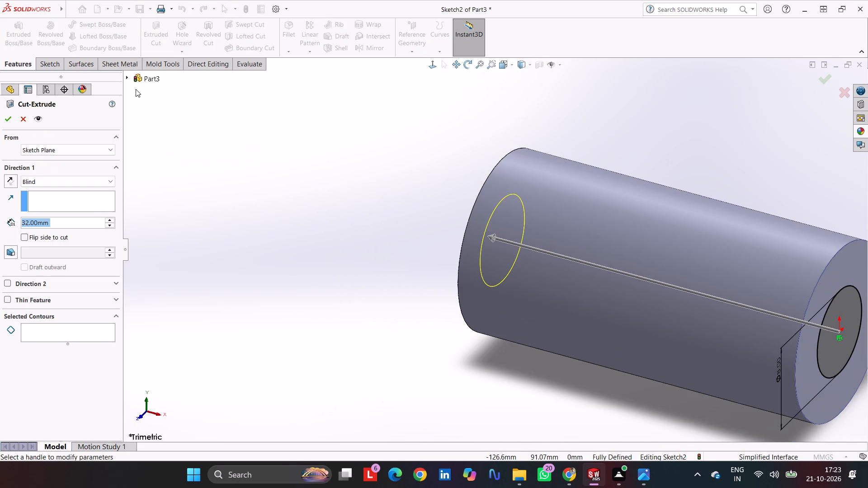
click(49, 184)
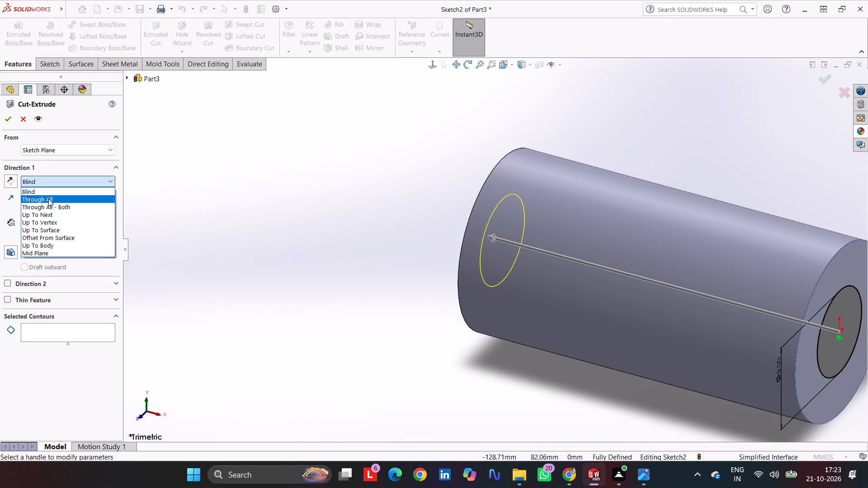
click(48, 199)
click(7, 116)
click(352, 152)
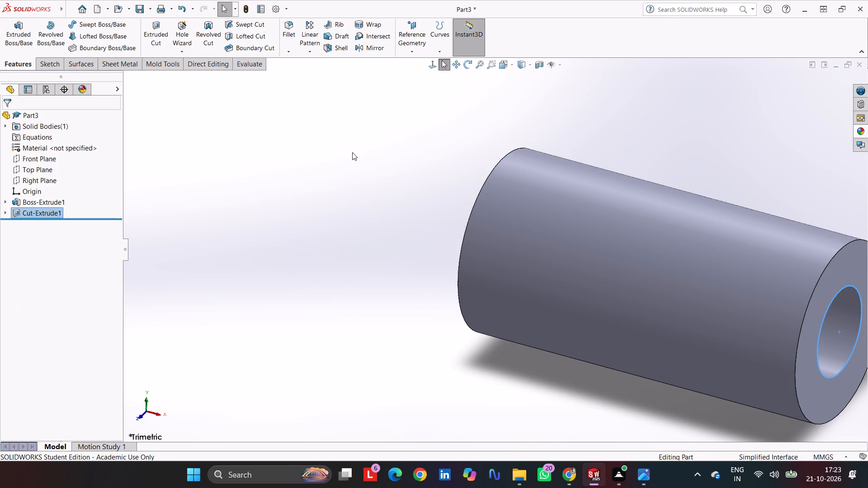
Start a sketch on the cylinder's opposite end face and draw a circle from the origin out to its outer edge.
scroll(557, 222, up, 3)
middle_drag(497, 240, 513, 259)
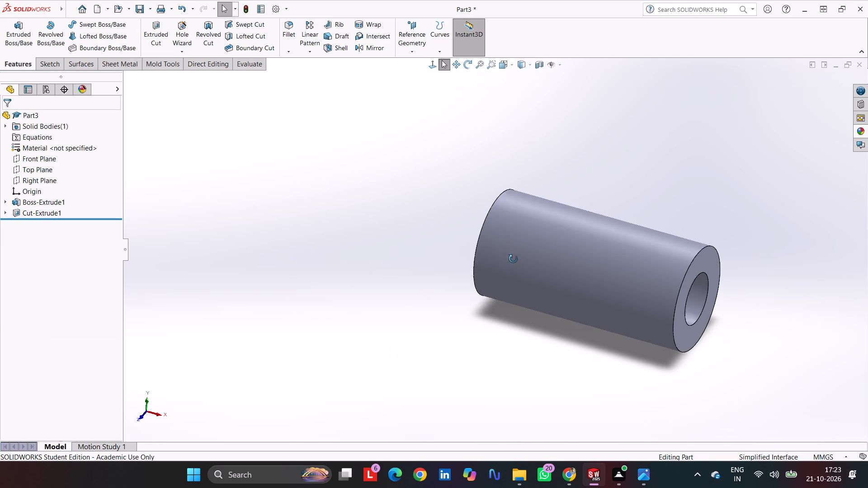
middle_drag(513, 259, 576, 297)
click(567, 225)
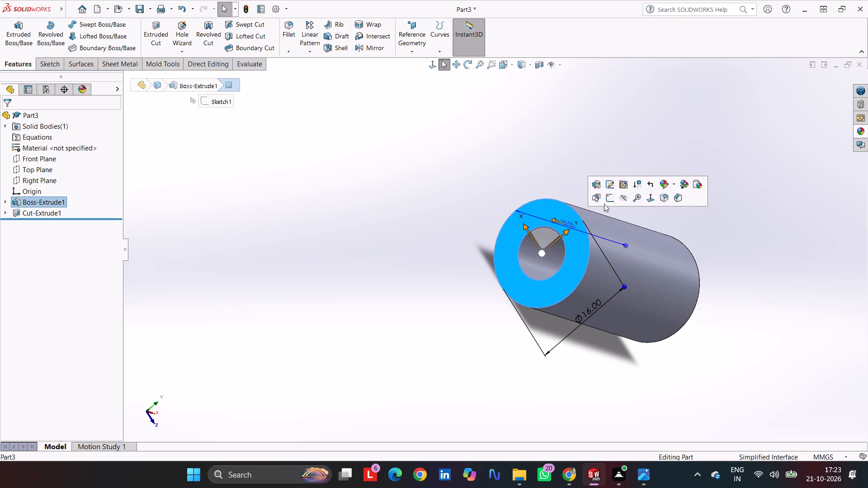
click(607, 201)
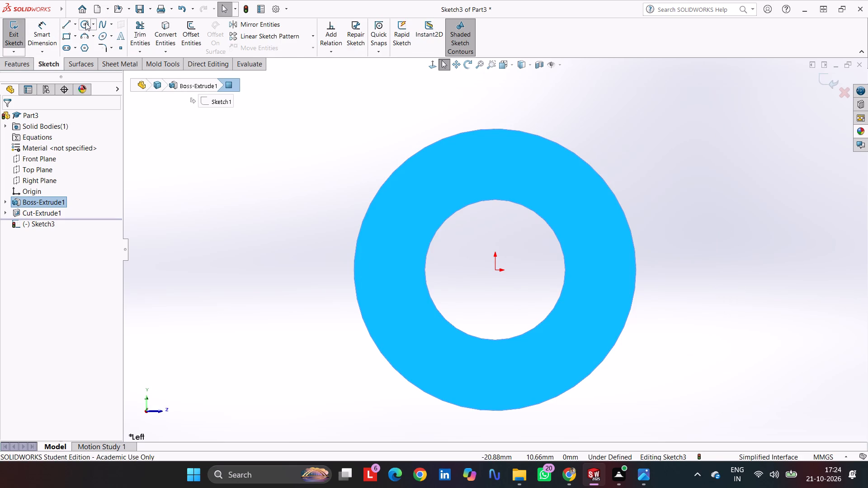
click(85, 23)
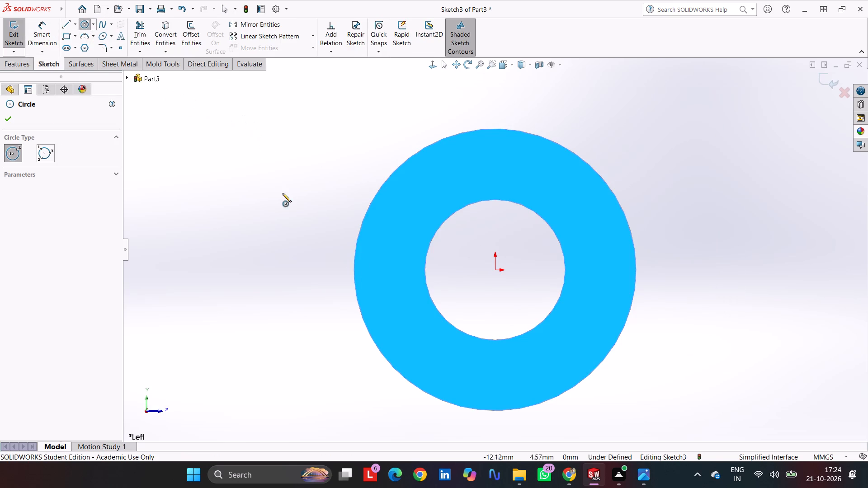
click(497, 270)
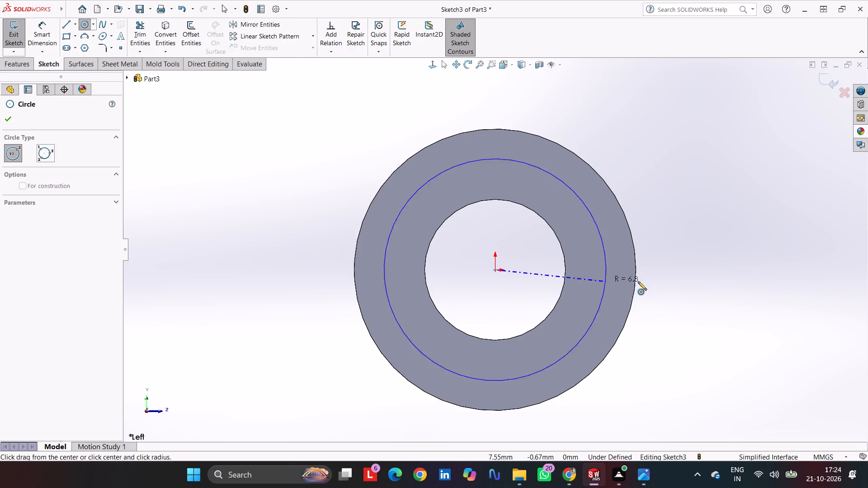
click(636, 277)
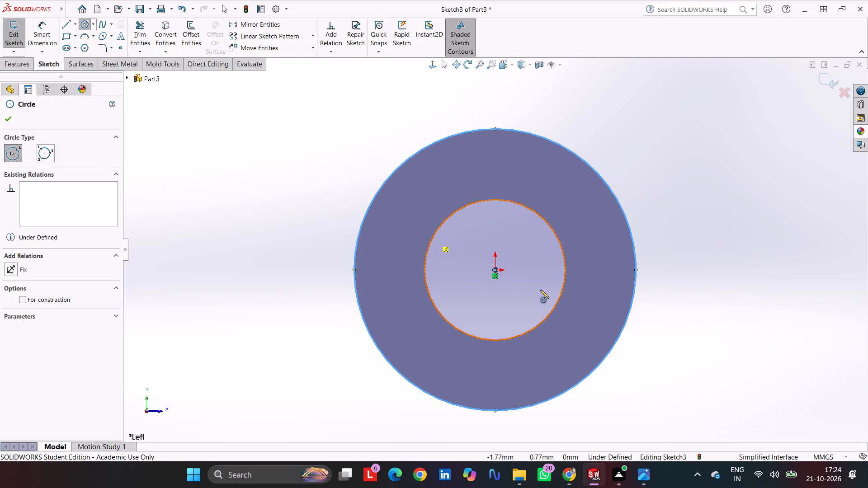
Draw a six-sided inscribed-circle polygon centred on the origin, about 17.5 mm across flats, with a vertex straight above the centre.
click(494, 270)
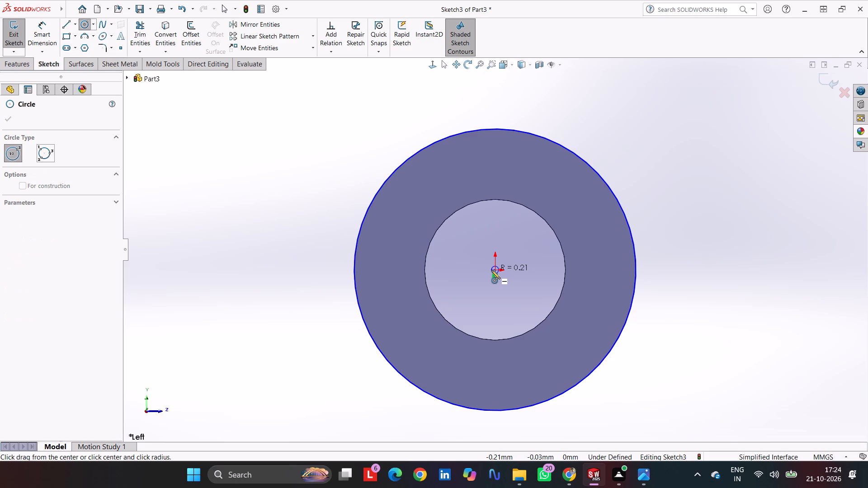
click(87, 45)
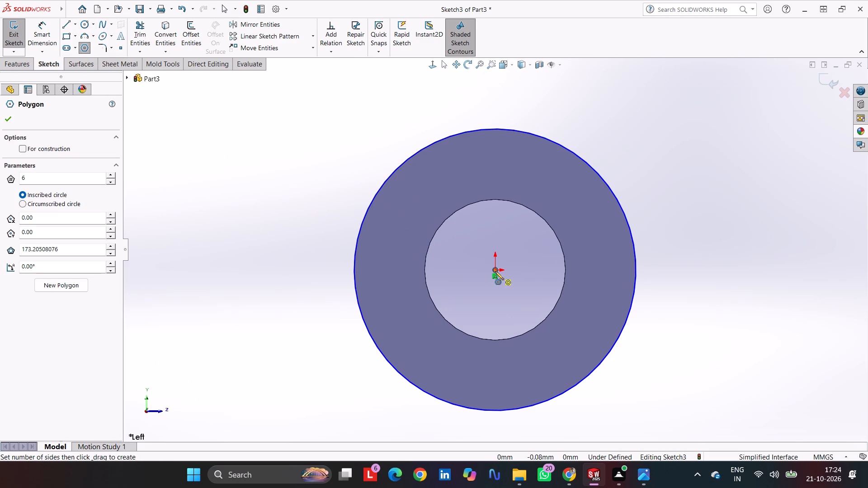
click(495, 271)
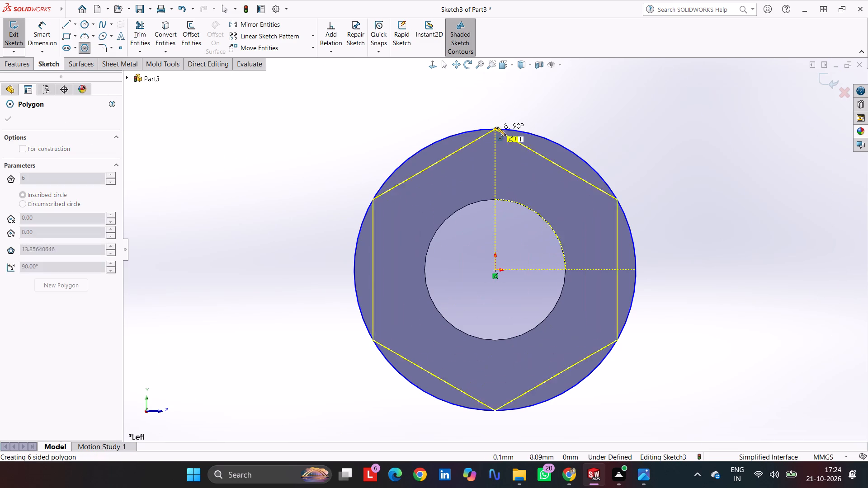
click(494, 92)
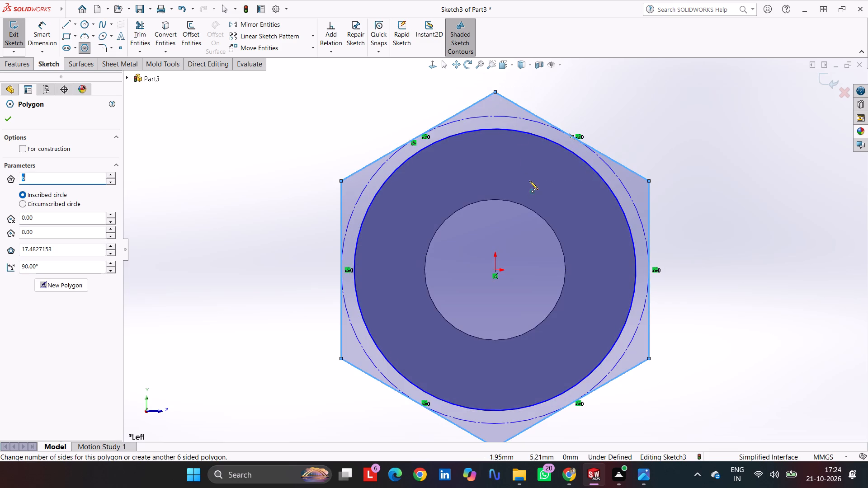
Dimension the diameter of the hexagon's inscribed construction circle as 28 mm.
click(43, 21)
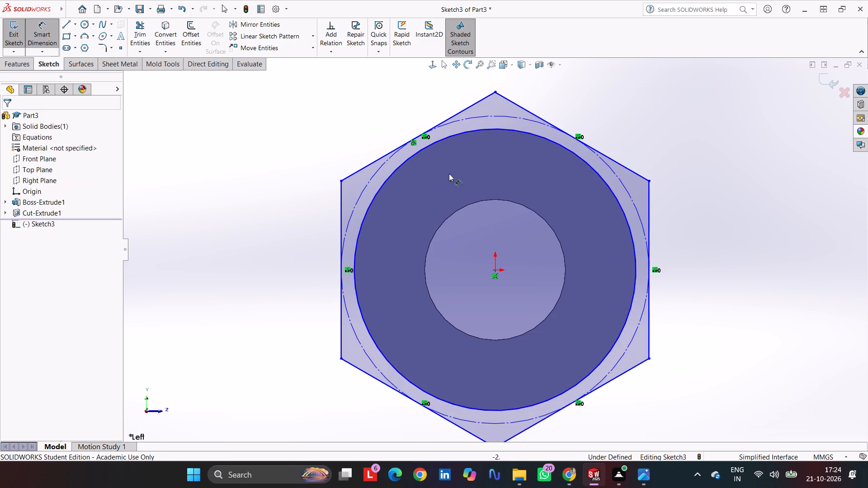
click(380, 166)
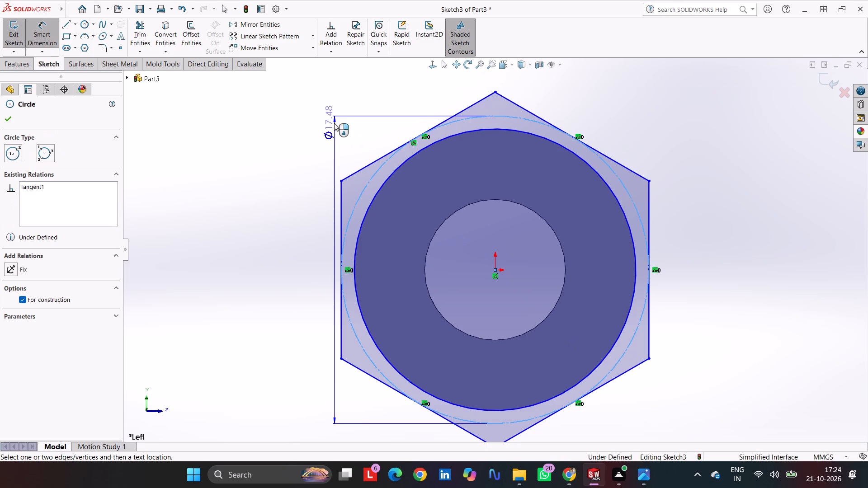
click(334, 123)
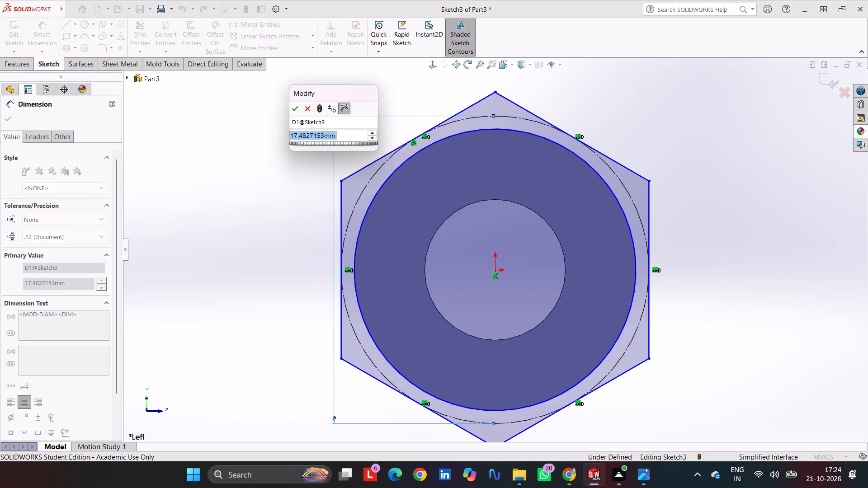
text(28)
key(Return)
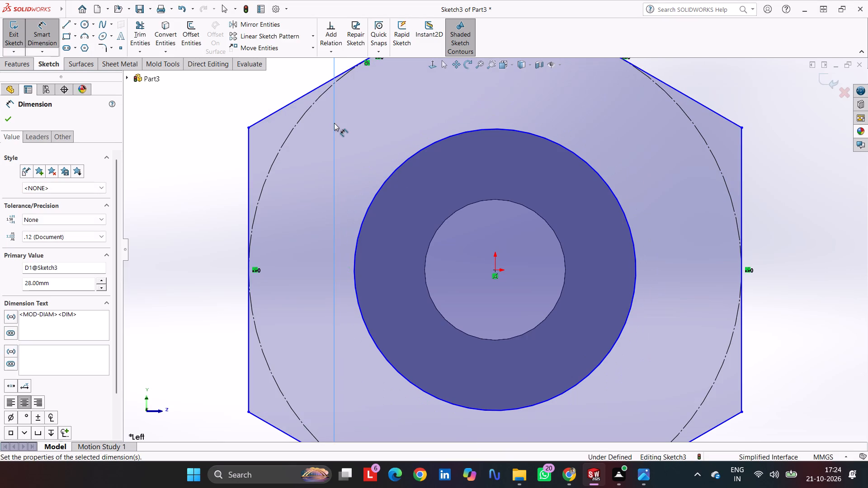
scroll(470, 267, up, 5)
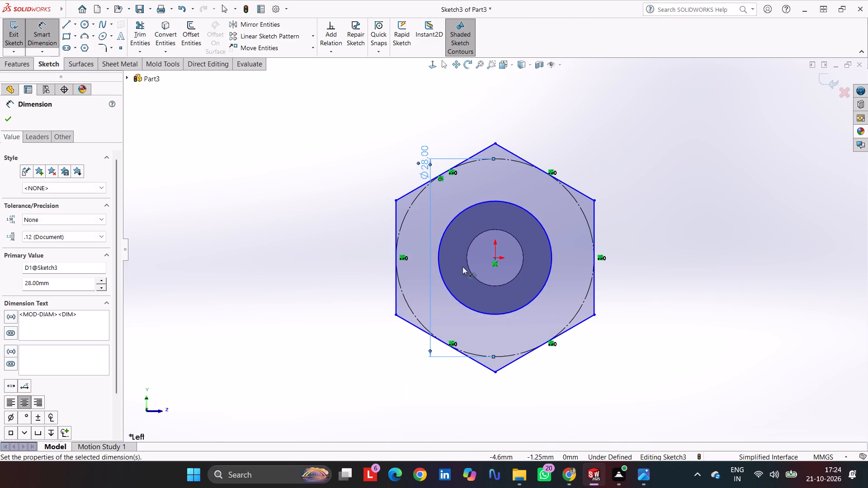
key(Escape)
key(Escape)
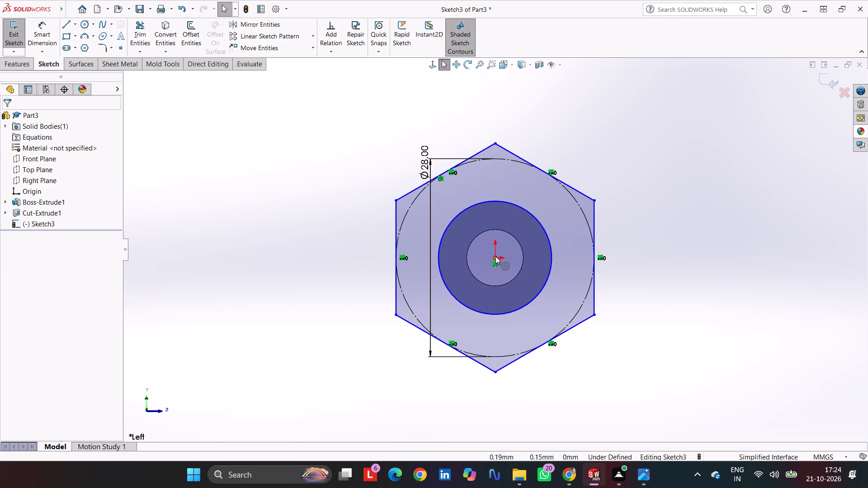
Add a Vertical relation between the origin and the hexagon's top vertex.
click(495, 256)
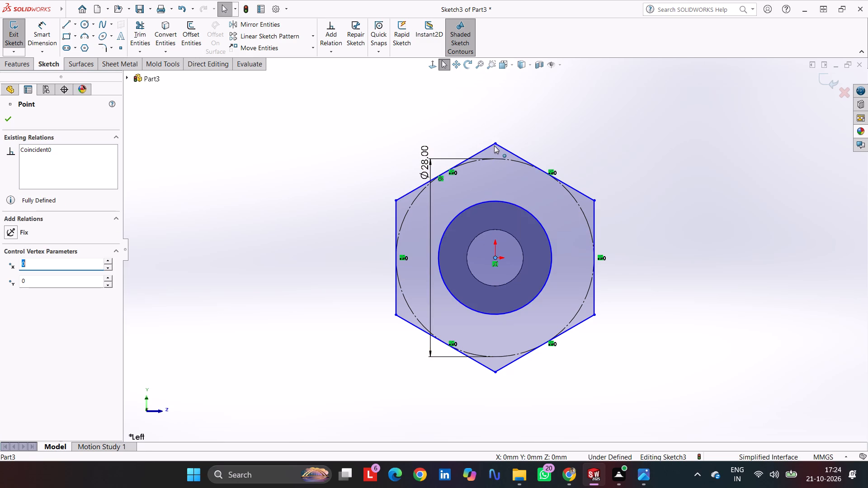
ctrl+click(494, 145)
click(27, 292)
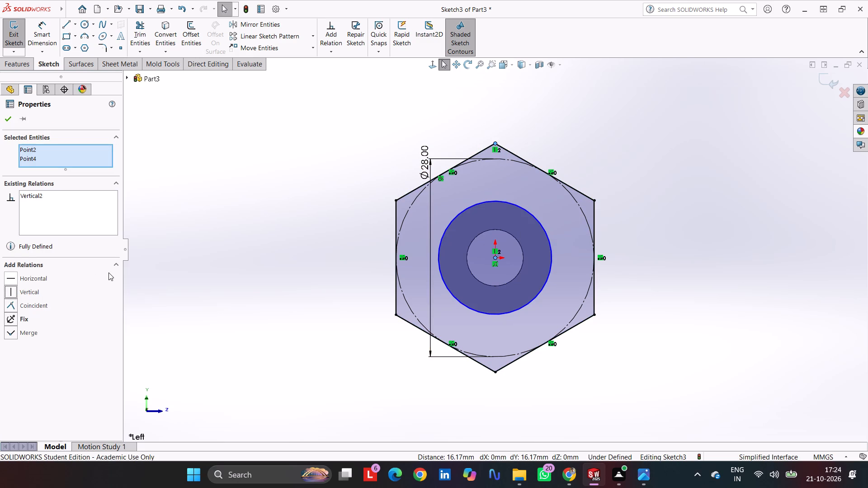
key(Escape)
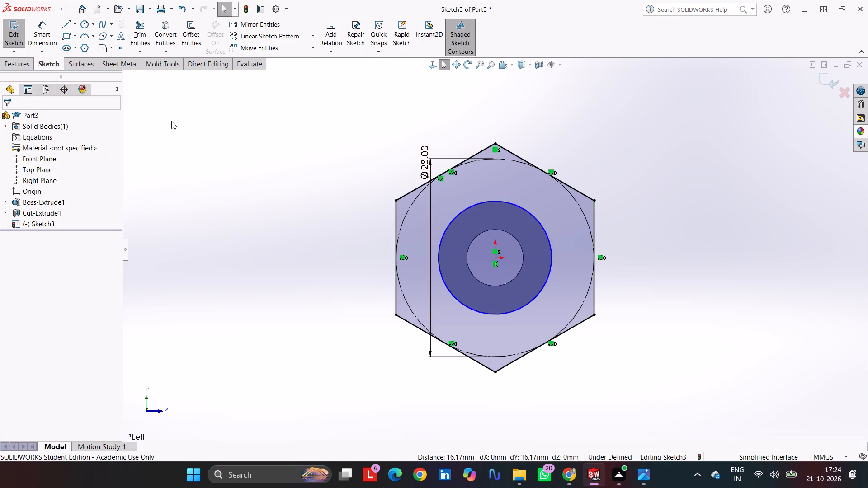
Dimension the diameter of the circle inside the hexagon as 16 mm.
click(51, 24)
click(458, 214)
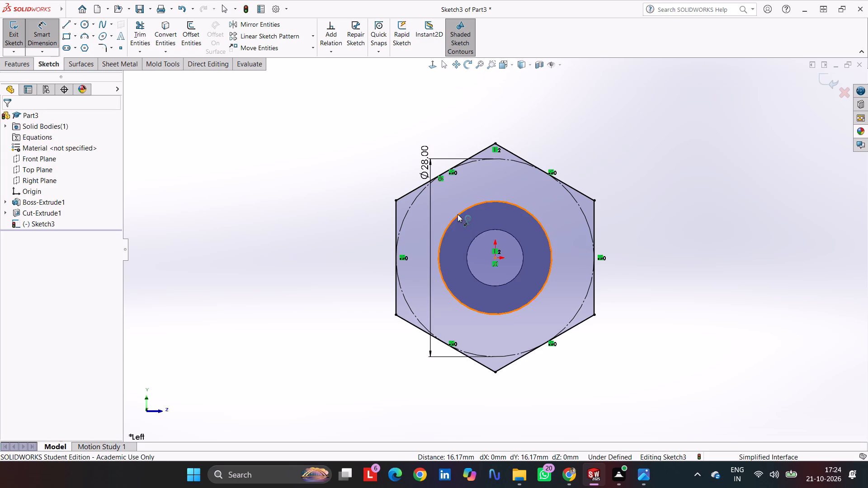
click(313, 239)
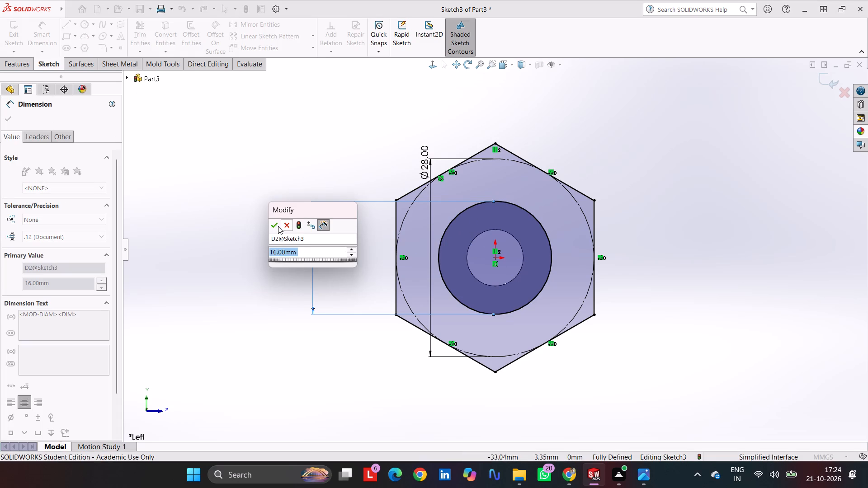
click(260, 223)
click(274, 225)
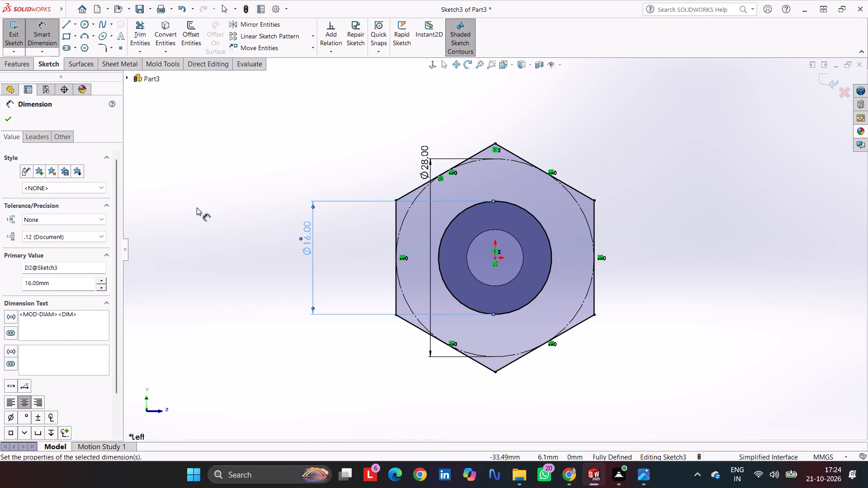
Extrude the hexagonal ring as a 6 mm Blind boss along the cylinder, starting at a 15 mm offset from the sketch plane toward the cylinder.
click(23, 72)
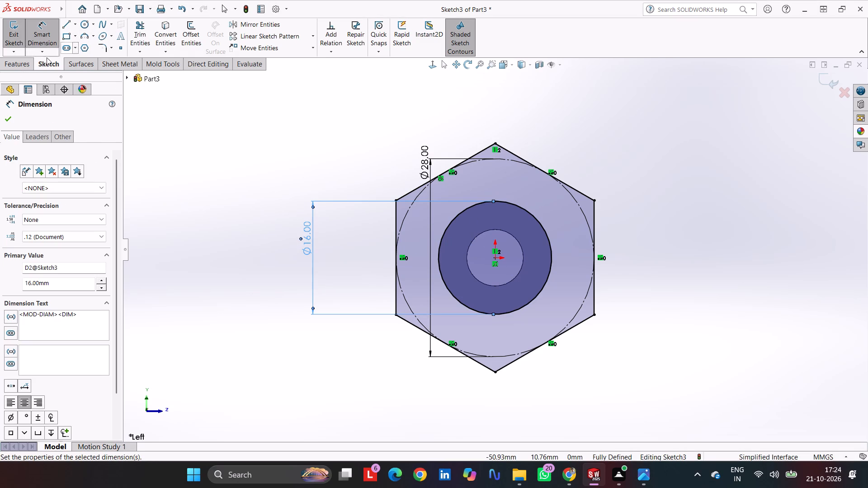
click(23, 66)
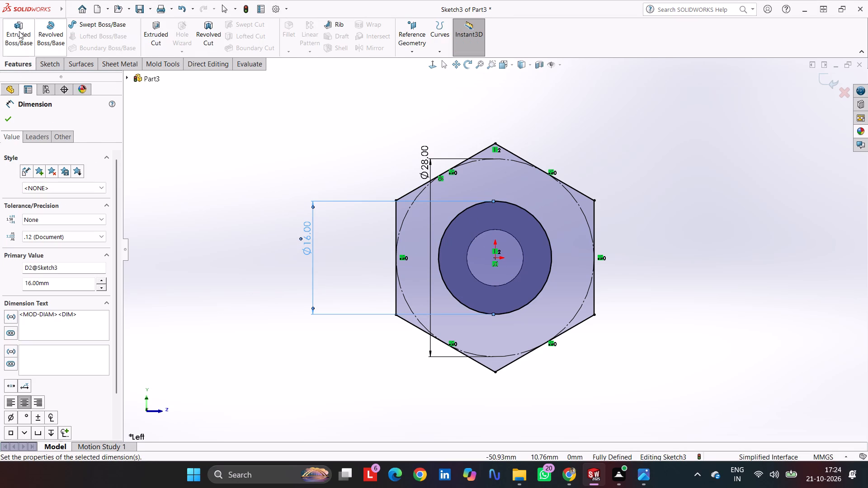
click(18, 31)
middle_drag(663, 170, 607, 116)
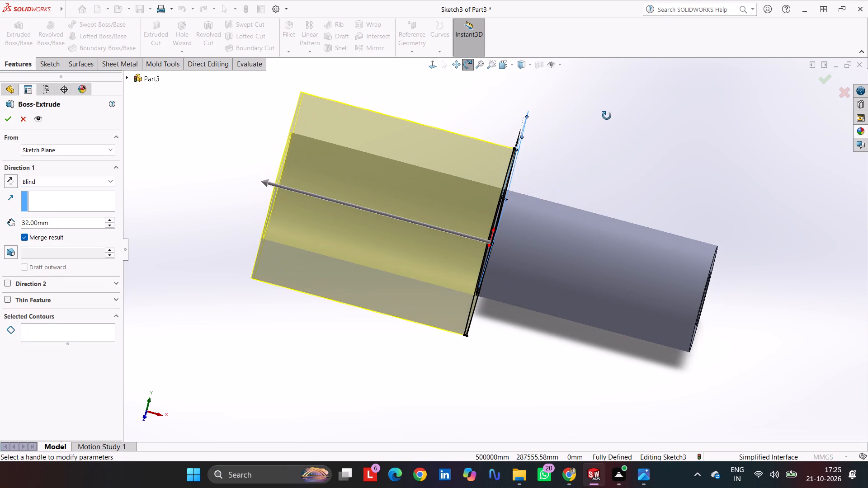
middle_drag(607, 116, 611, 141)
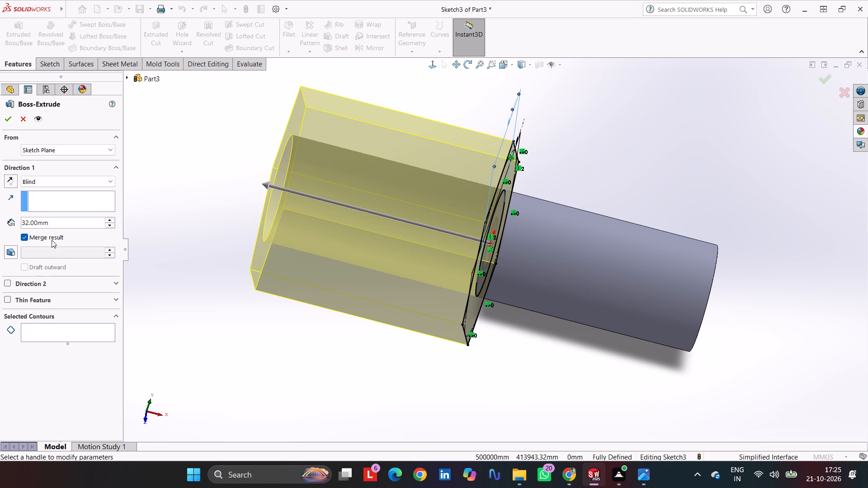
click(13, 181)
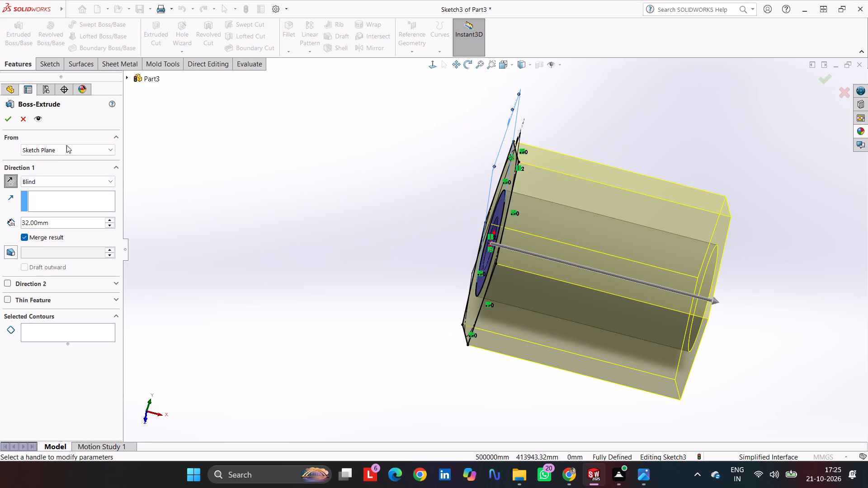
click(70, 144)
click(57, 181)
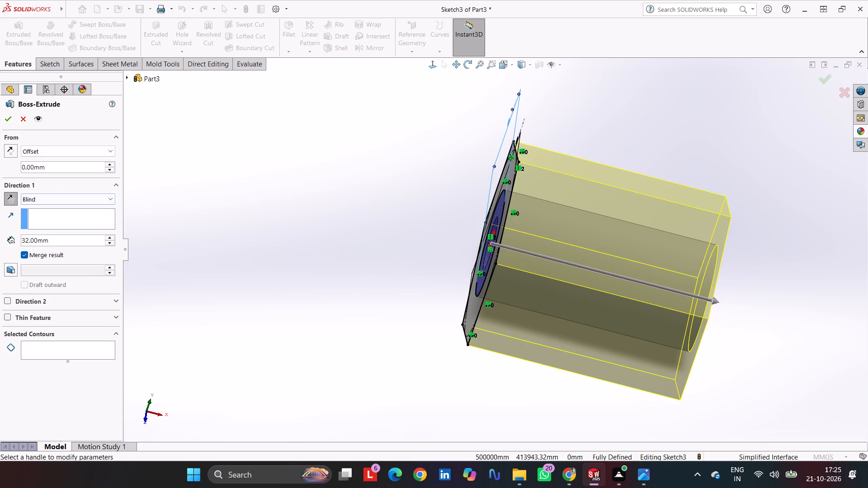
drag(64, 239, 0, 249)
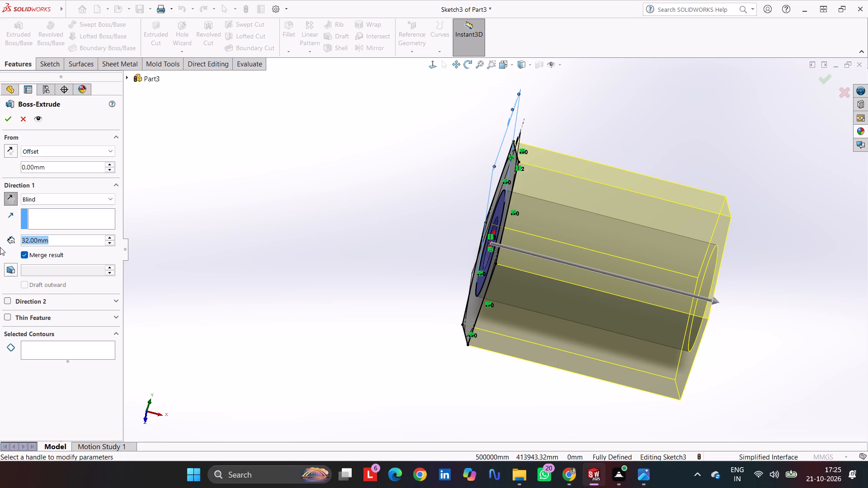
text(21)
text(-15)
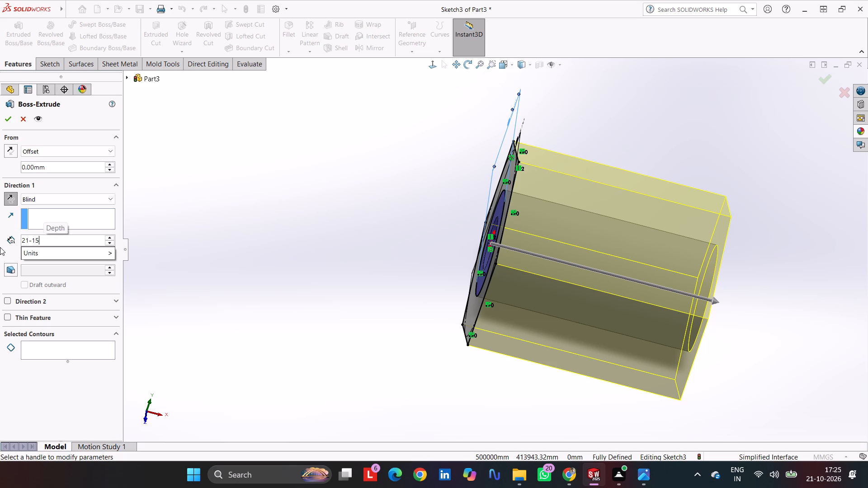
key(Return)
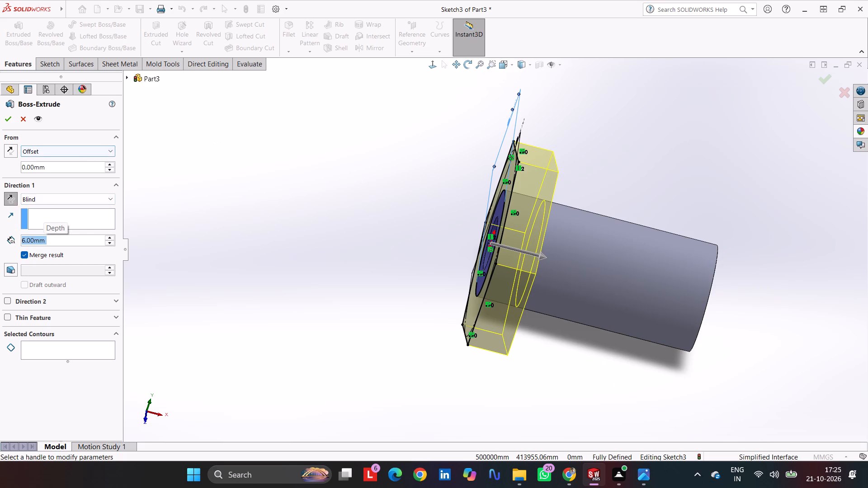
drag(70, 167, 0, 183)
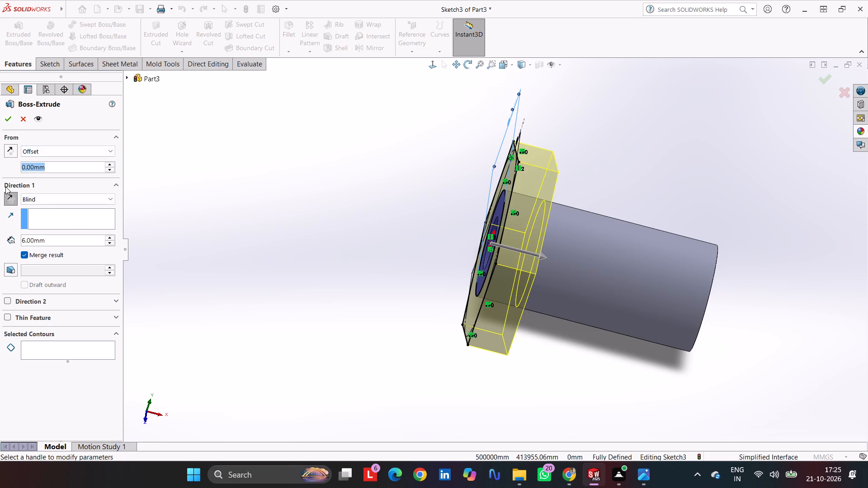
text(15)
key(Return)
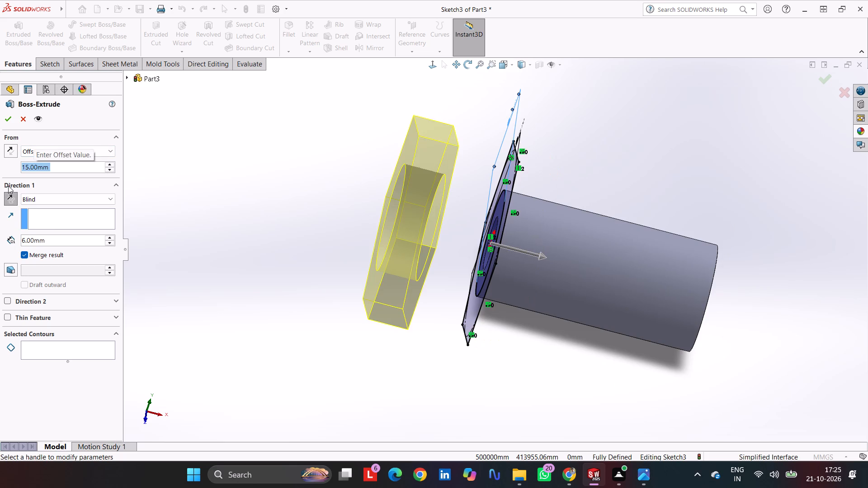
click(6, 152)
click(6, 121)
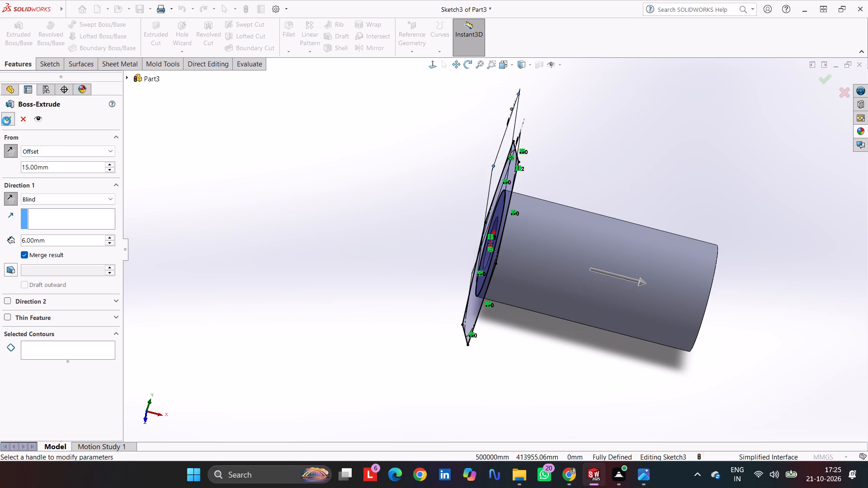
click(325, 201)
Chamfer the outer edge of the cylinder's longer end, on the sketch-plane side of the hexagon, with a 3 mm distance and 45° angle.
middle_drag(343, 214, 249, 140)
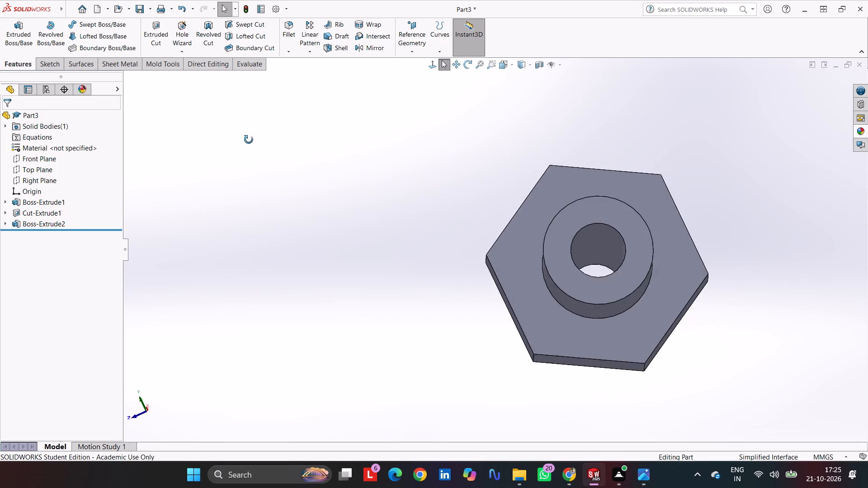
middle_drag(249, 140, 331, 246)
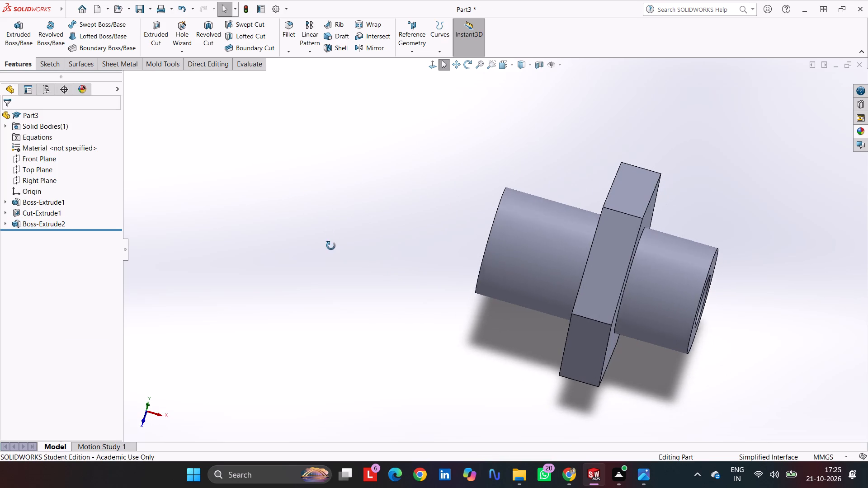
middle_drag(331, 246, 361, 199)
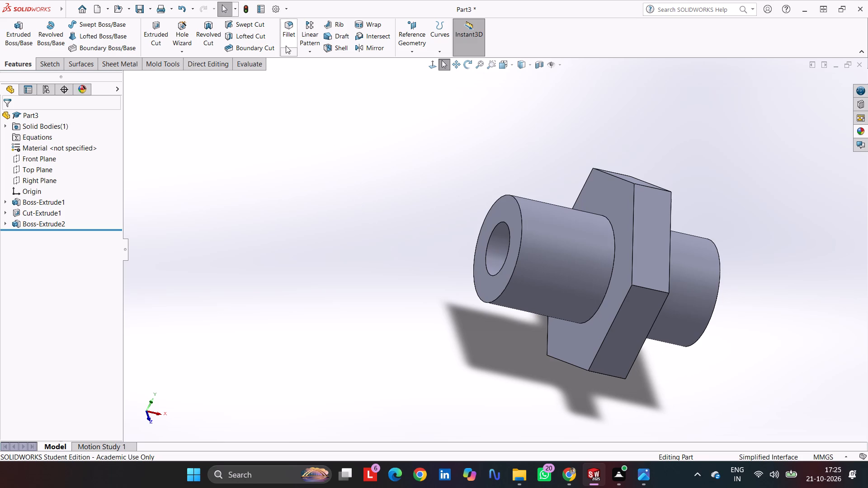
click(284, 56)
click(299, 76)
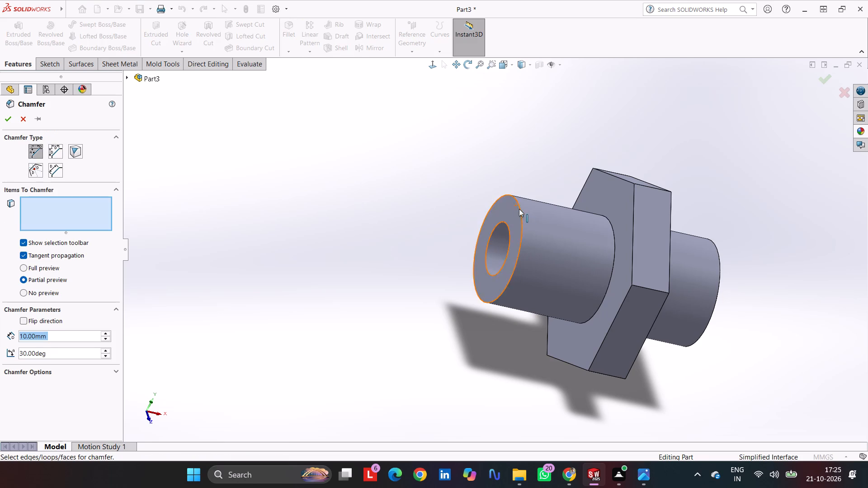
click(523, 215)
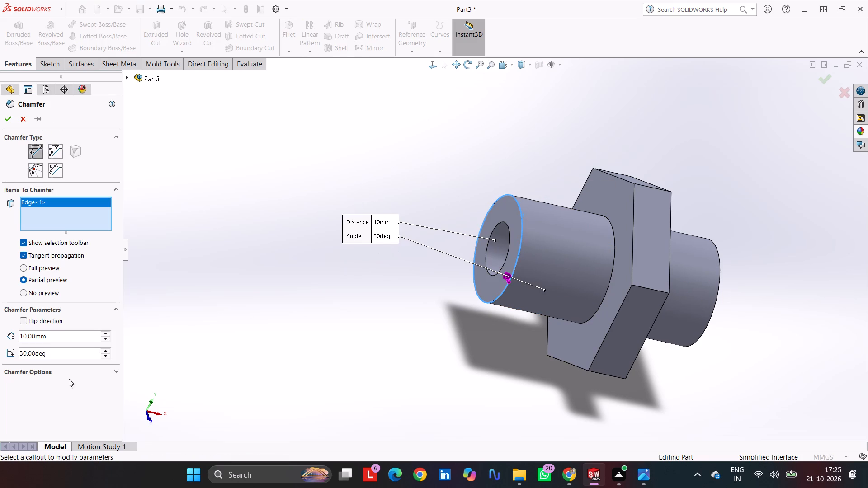
drag(66, 333, 0, 341)
key(3)
click(52, 375)
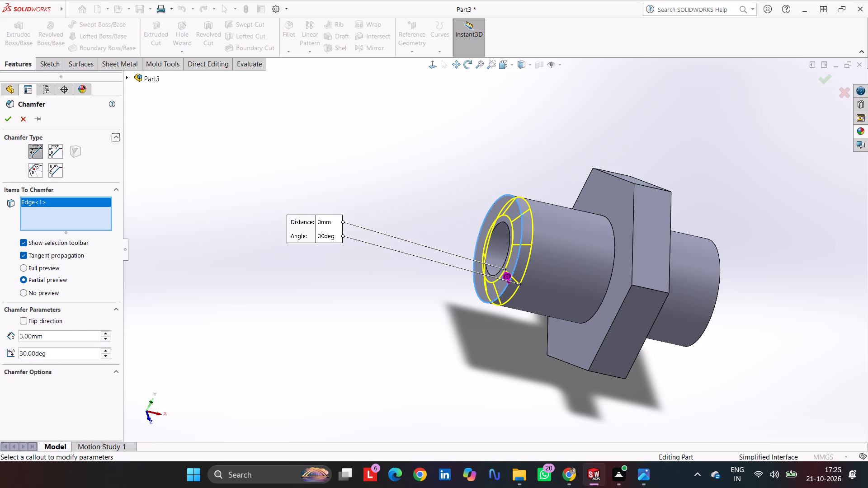
drag(57, 355, 0, 352)
text(45)
key(Return)
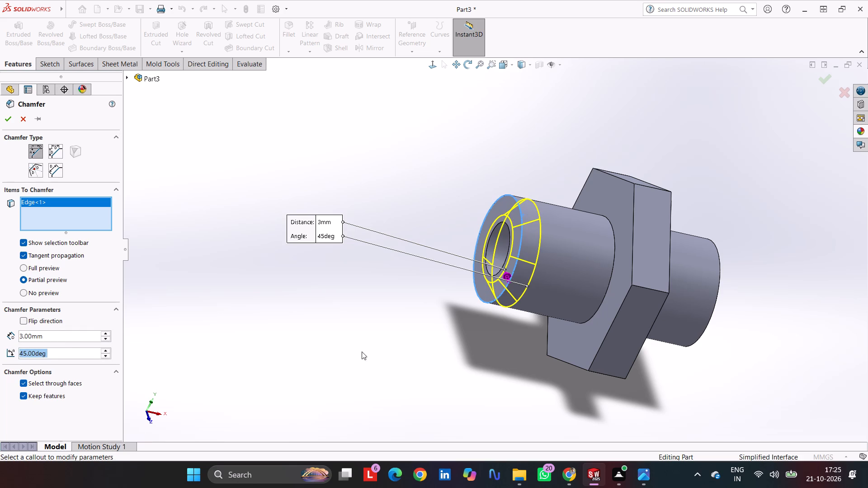
key(Return)
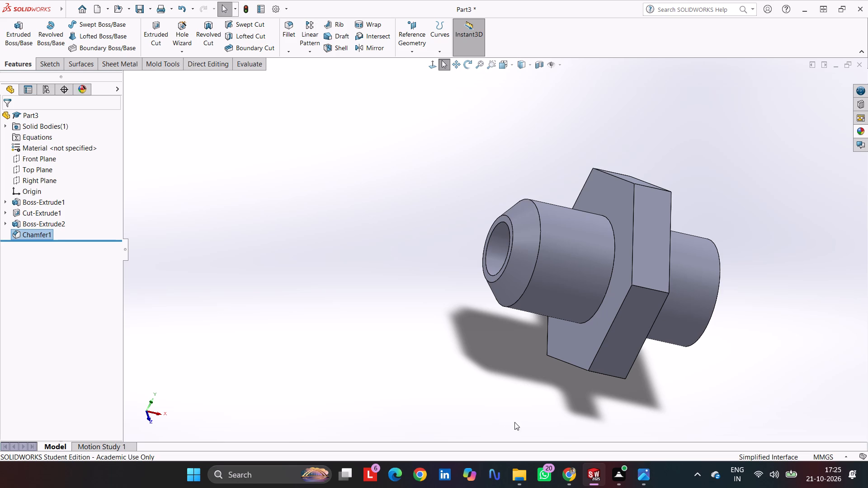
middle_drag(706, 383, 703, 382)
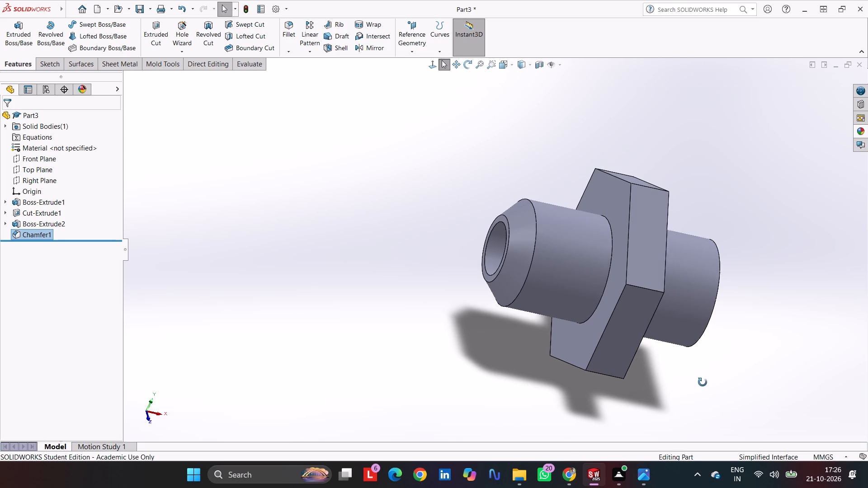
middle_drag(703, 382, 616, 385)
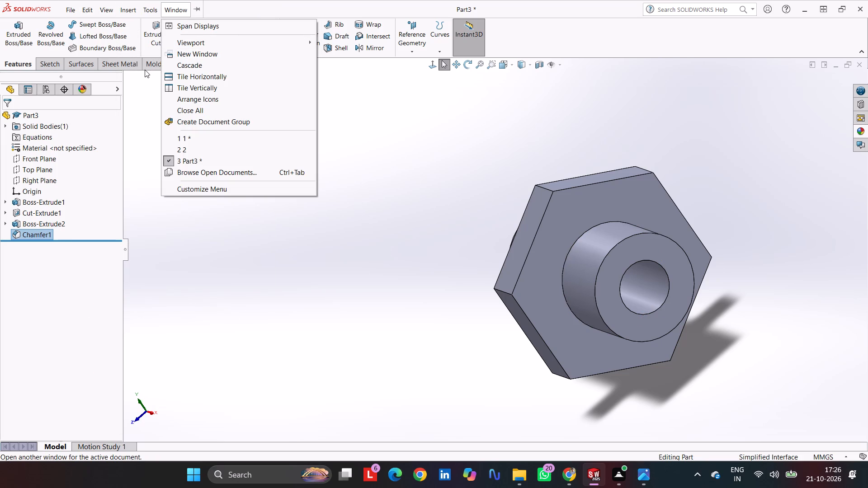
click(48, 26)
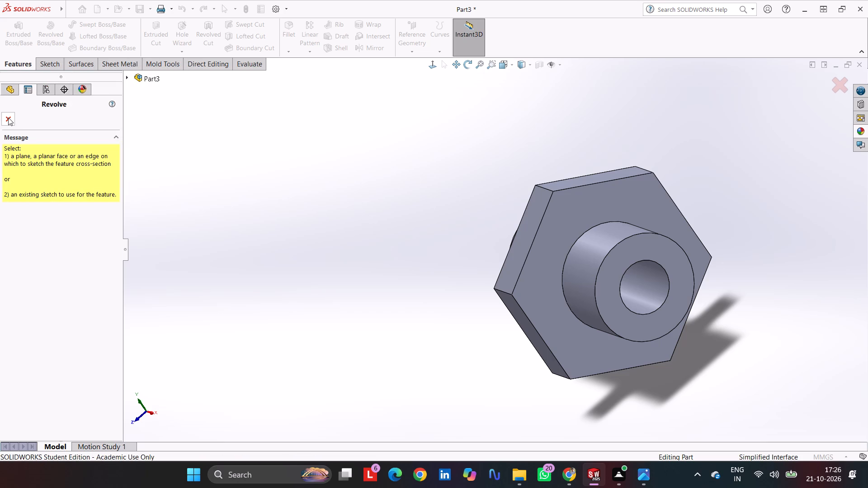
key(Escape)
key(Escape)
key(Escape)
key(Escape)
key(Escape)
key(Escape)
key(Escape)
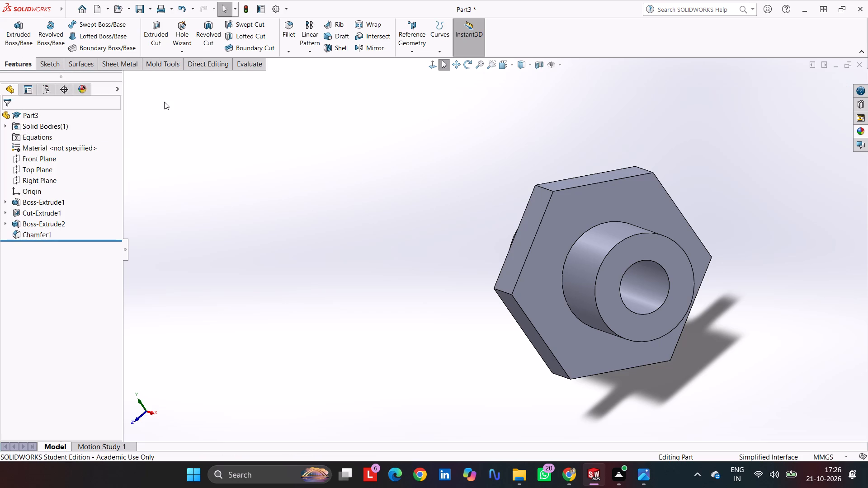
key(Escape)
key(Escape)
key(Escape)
Chamfer the bore's edge at the cylinder's shorter end with a 1 mm distance, 60° angle and flipped direction.
click(292, 52)
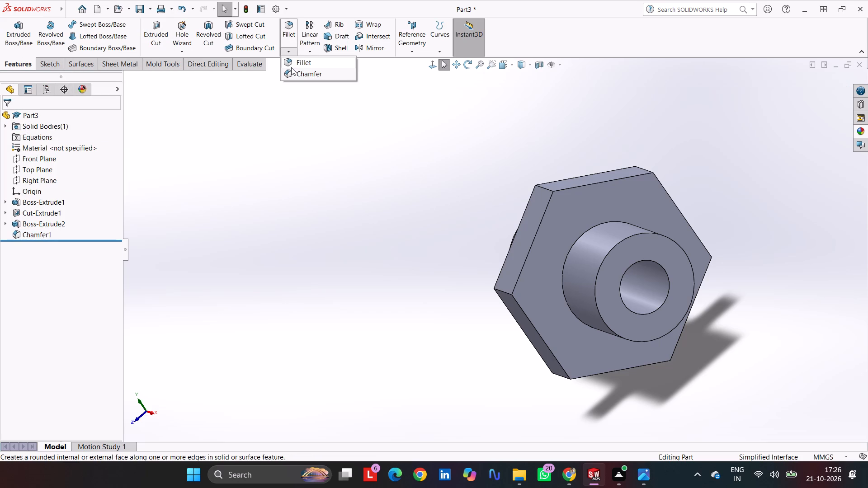
click(297, 71)
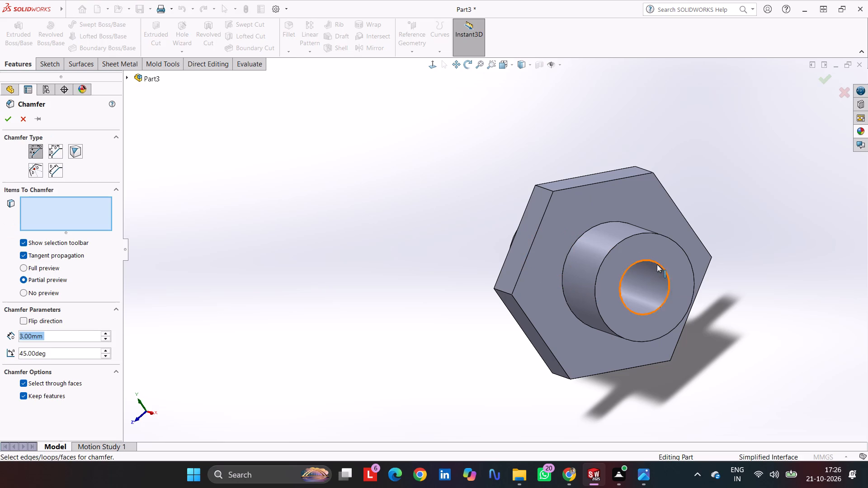
click(657, 265)
drag(59, 355, 57, 355)
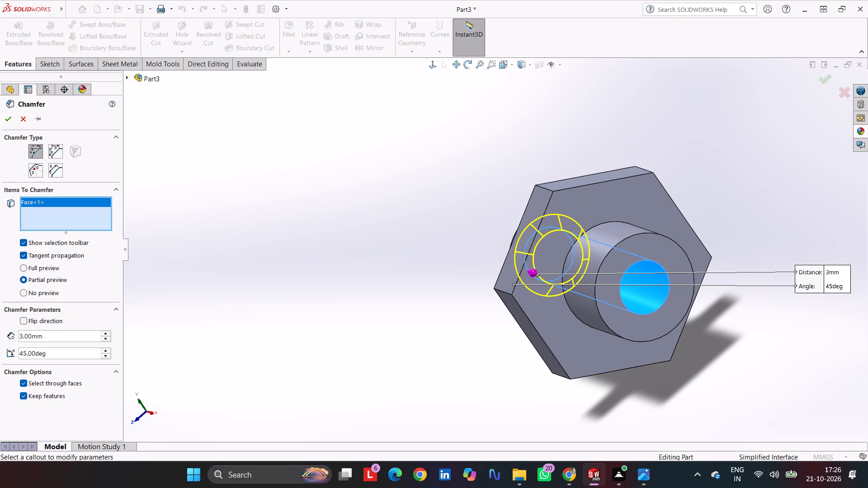
drag(57, 355, 0, 359)
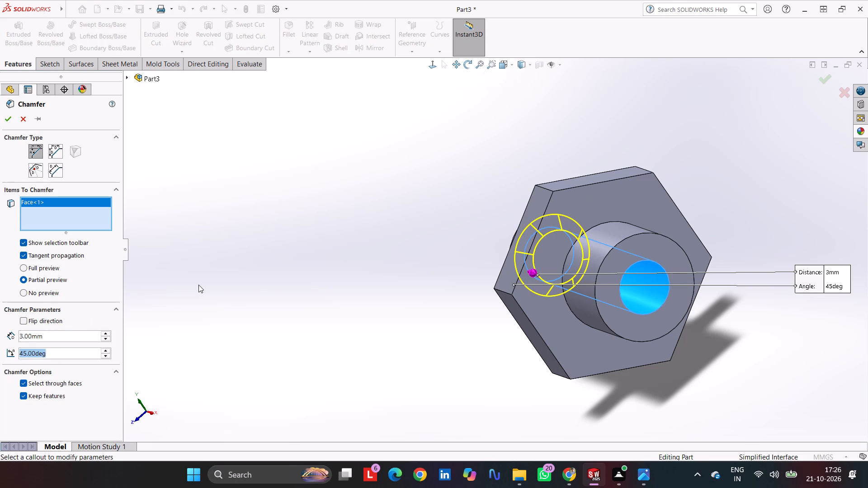
text(60)
key(Return)
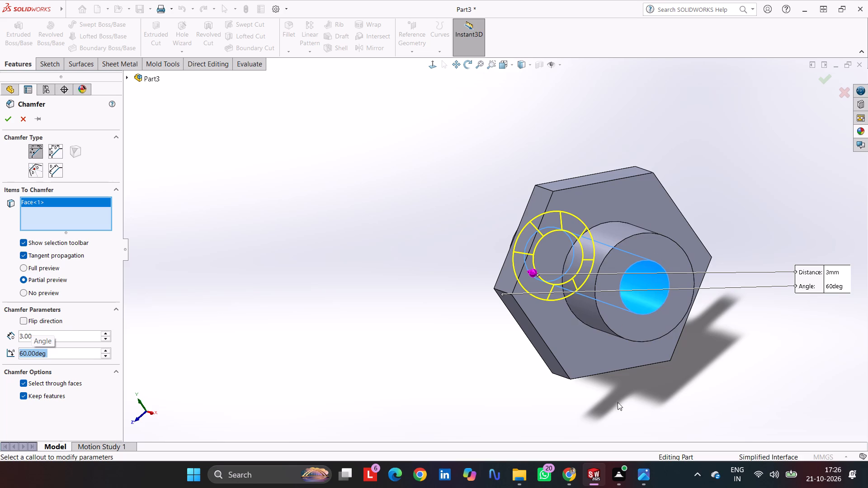
click(665, 300)
right_click(52, 202)
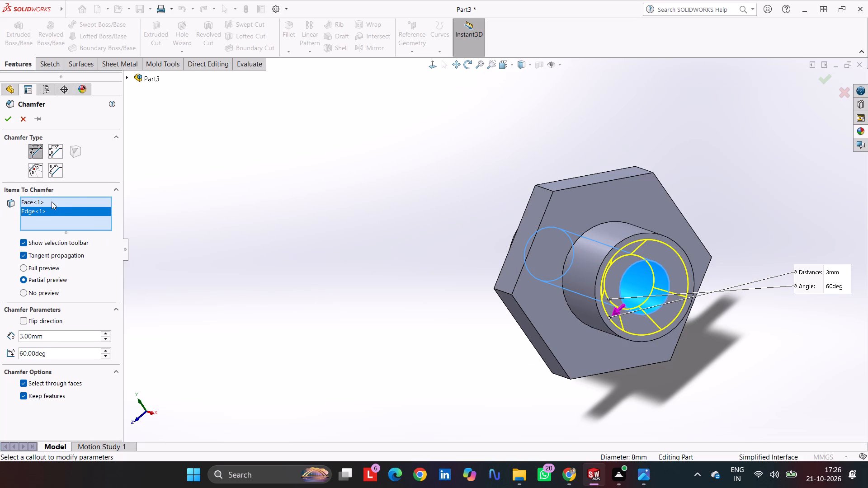
click(85, 218)
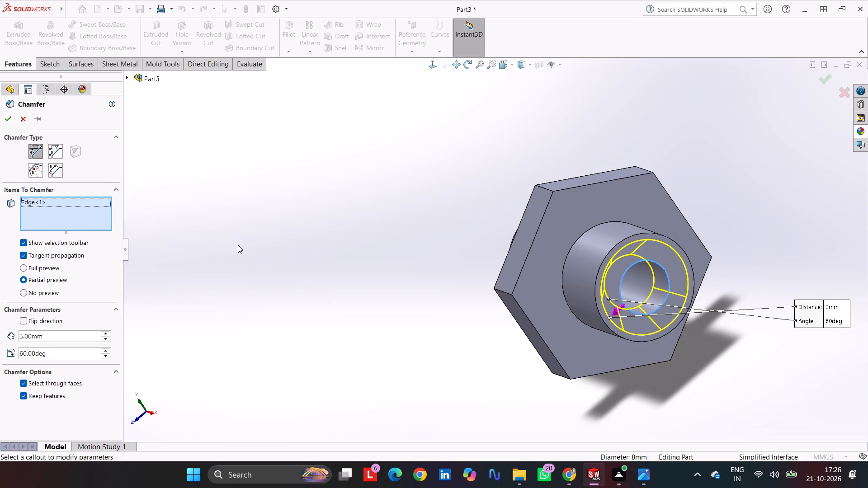
drag(66, 339, 0, 338)
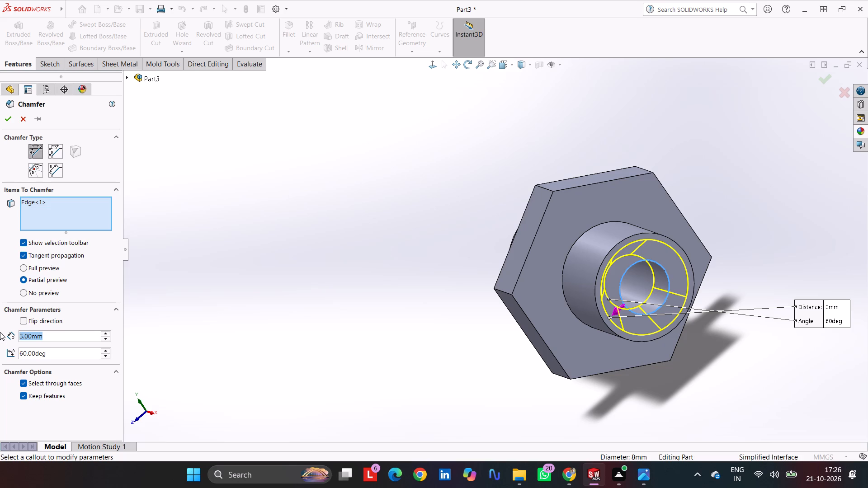
middle_drag(391, 313, 424, 336)
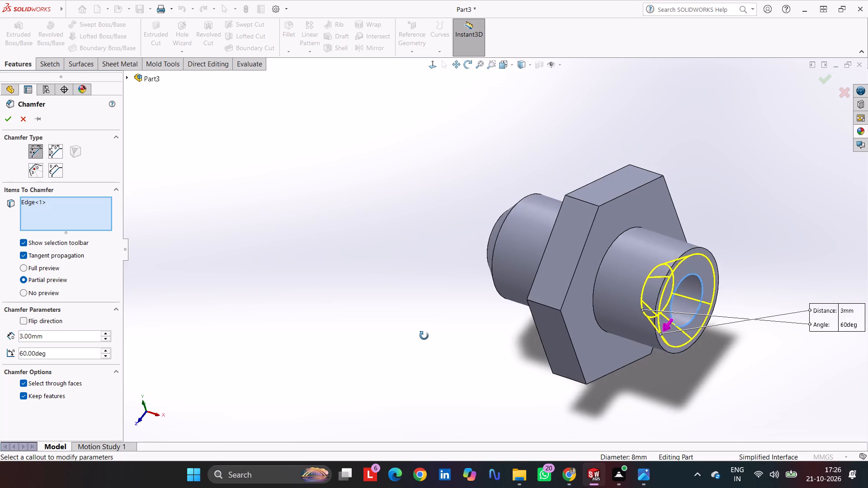
middle_drag(424, 336, 445, 346)
drag(66, 337, 0, 342)
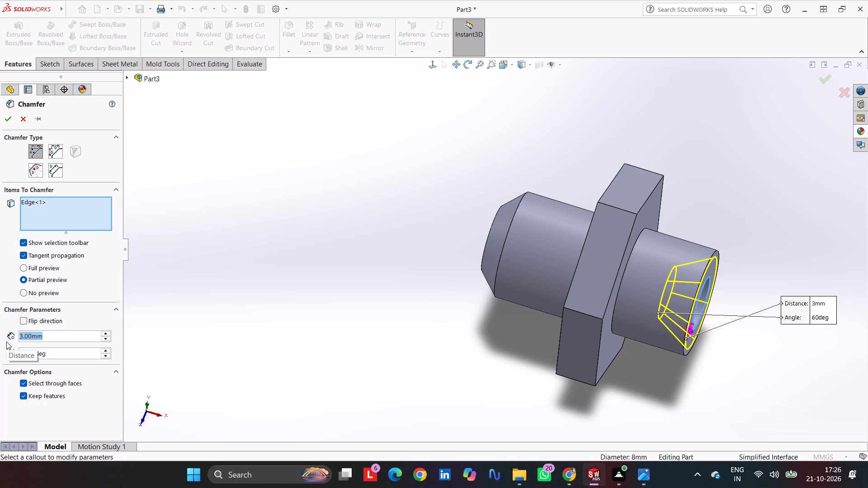
key(1)
key(Return)
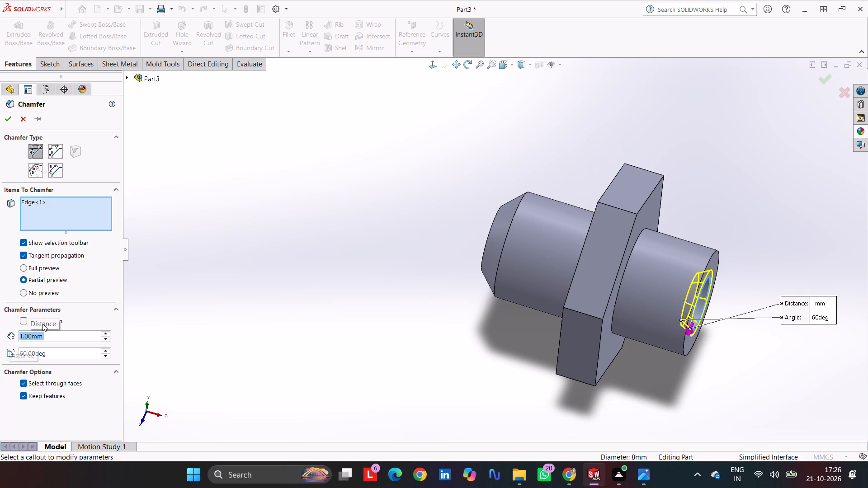
click(23, 320)
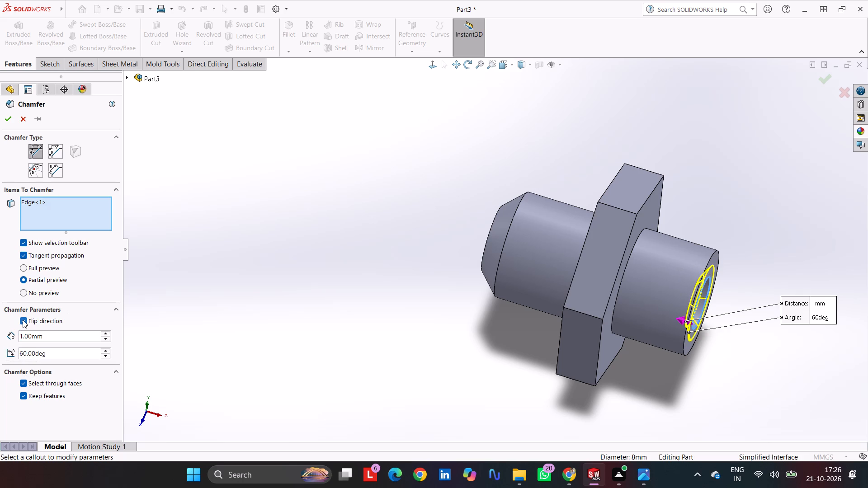
click(4, 120)
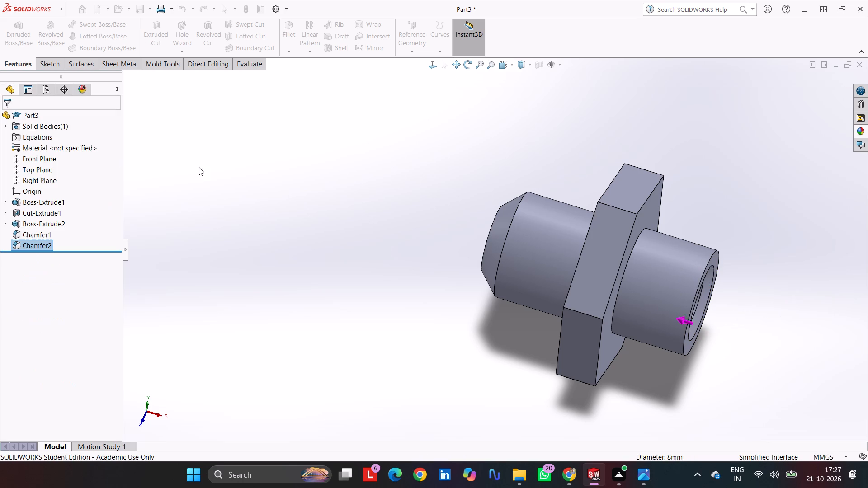
click(345, 163)
Select the Front Plane of the part.
middle_drag(414, 189, 408, 153)
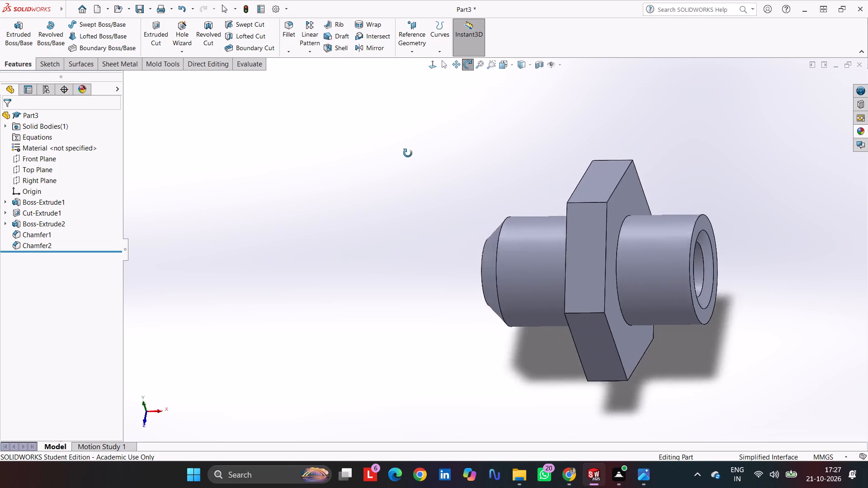
middle_drag(408, 153, 429, 205)
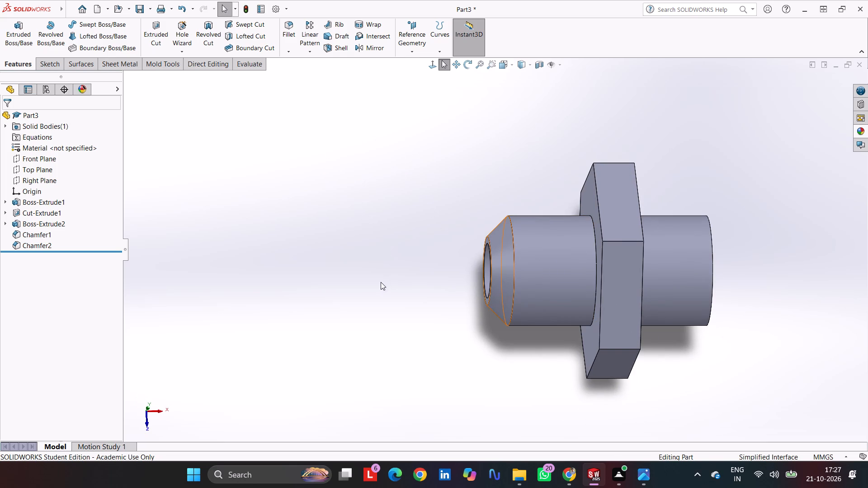
middle_drag(383, 287, 363, 286)
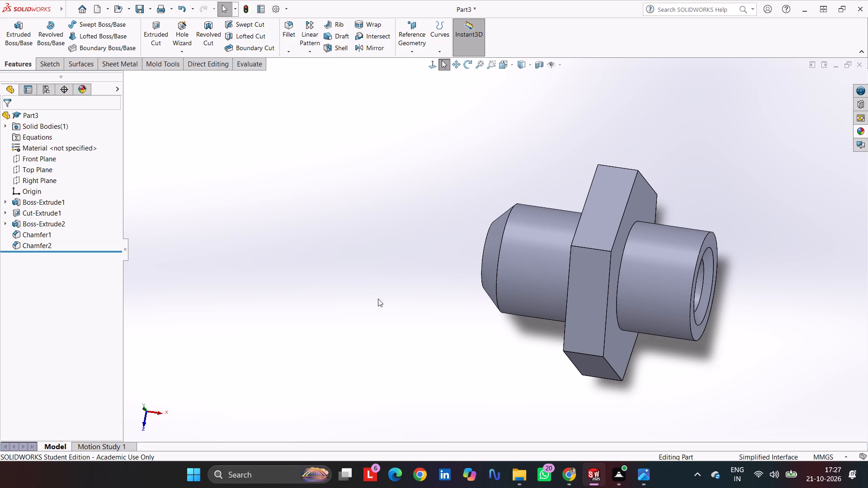
middle_drag(379, 304, 414, 253)
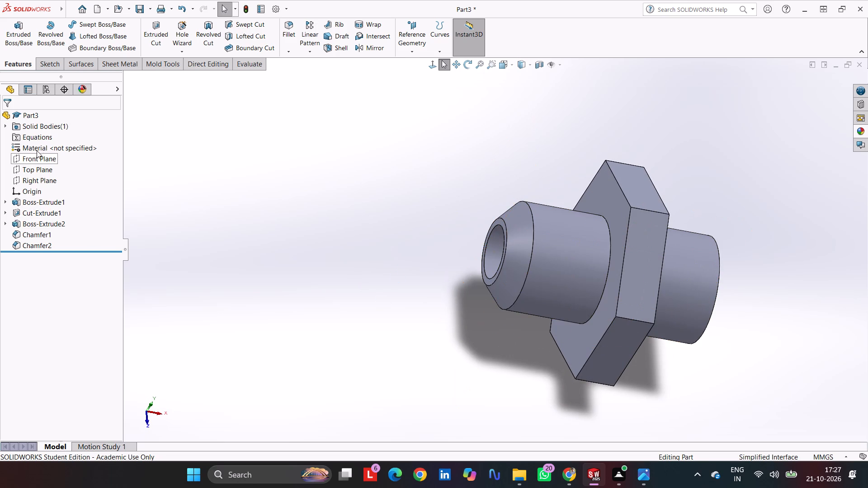
click(38, 159)
middle_drag(277, 181, 350, 204)
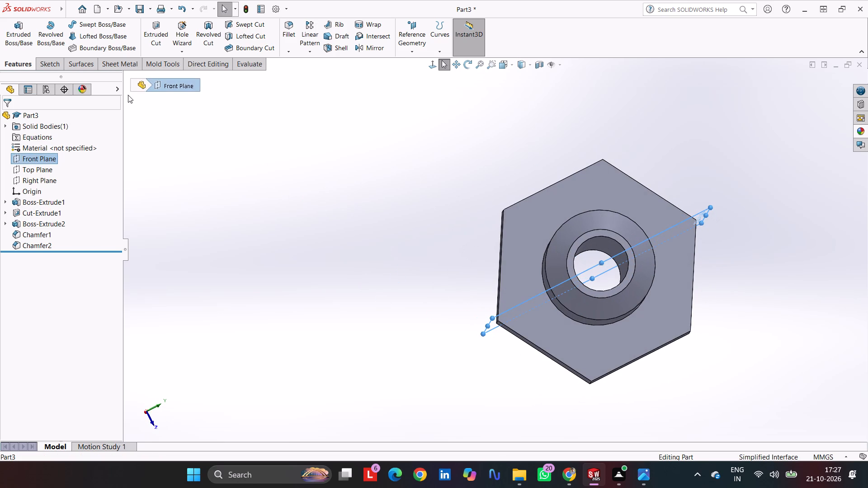
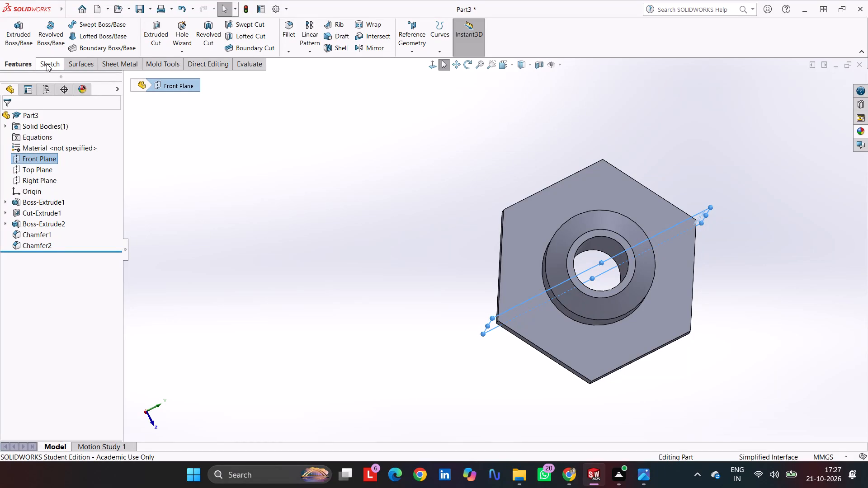
Sketch on the Front Plane two circles, about 1.9 mm and 1.7 mm in diameter, side by side near the hexagonal collar's top edge.
click(47, 64)
click(14, 30)
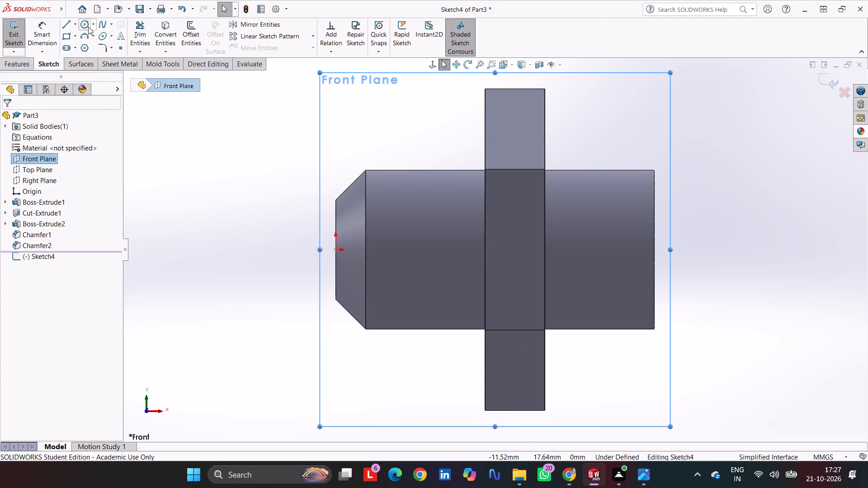
click(85, 25)
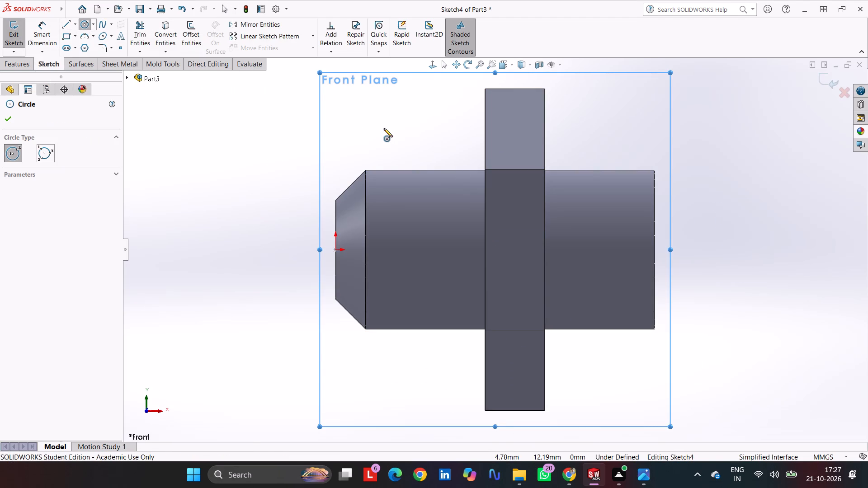
click(498, 103)
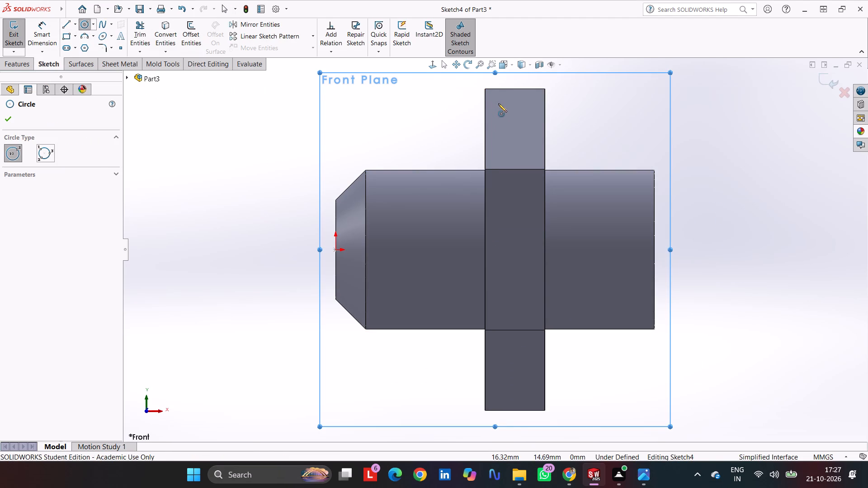
click(490, 99)
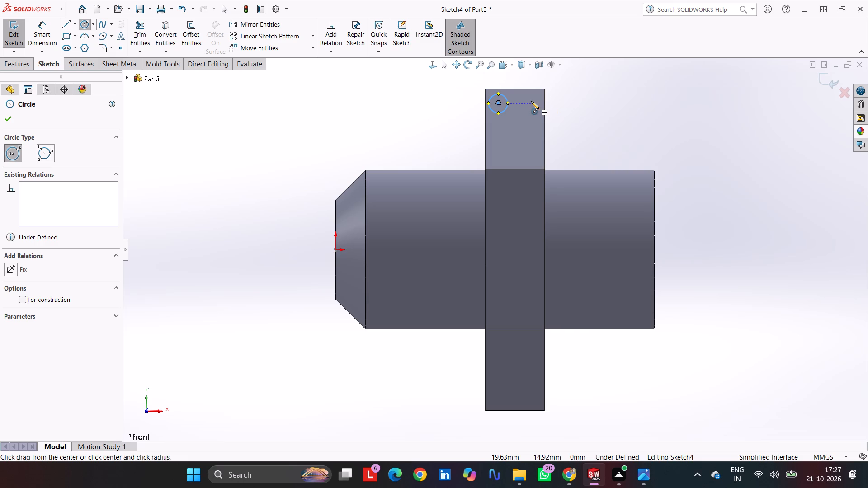
click(531, 101)
click(537, 97)
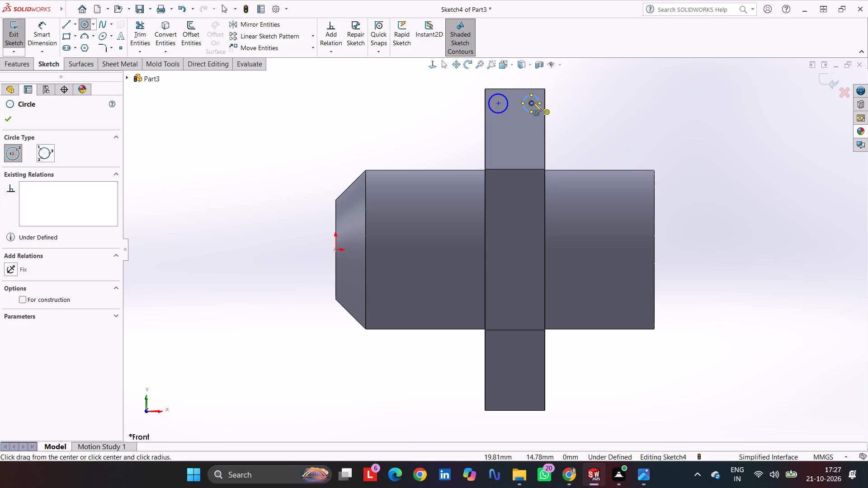
scroll(533, 75, down, 2)
key(Escape)
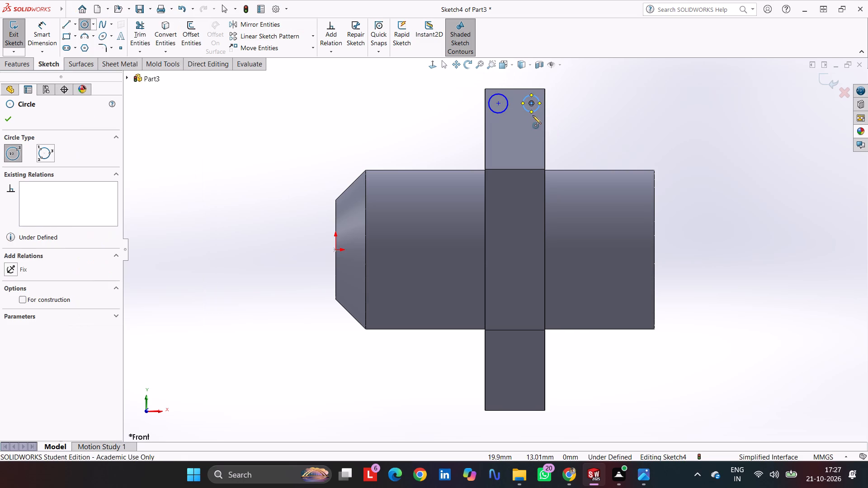
key(Escape)
key(Escape)
key(Escape)
Make both circles tangent to the collar's top edge, and each one tangent to its nearer side edge of the collar.
scroll(539, 99, down, 6)
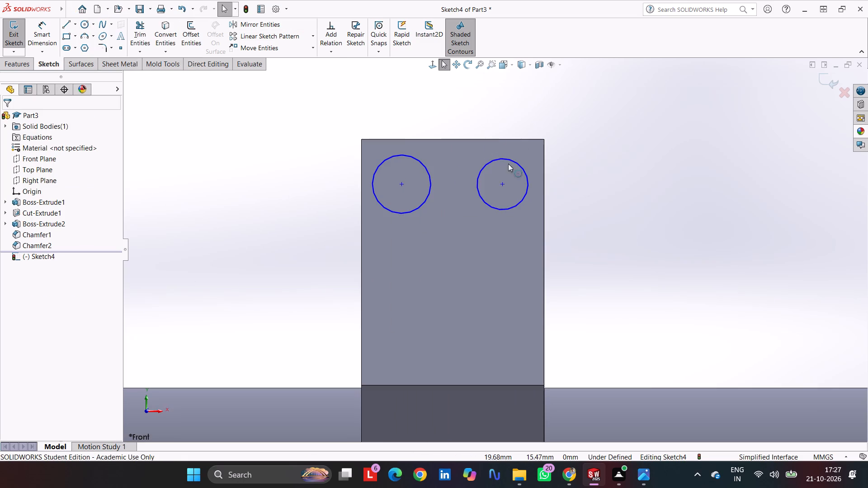
click(511, 160)
ctrl+click(516, 139)
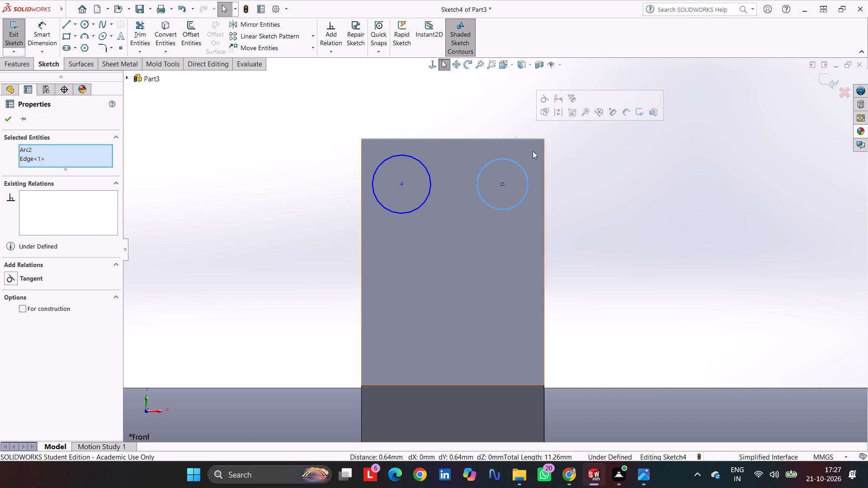
click(546, 98)
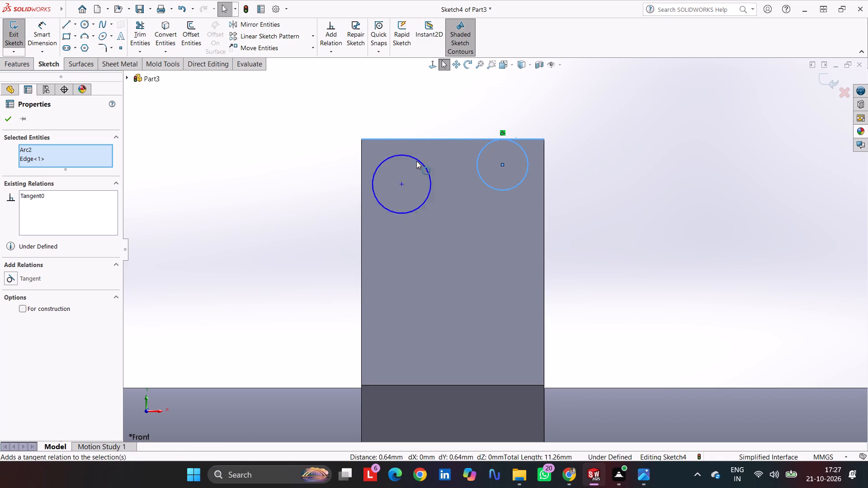
click(416, 161)
ctrl+click(393, 140)
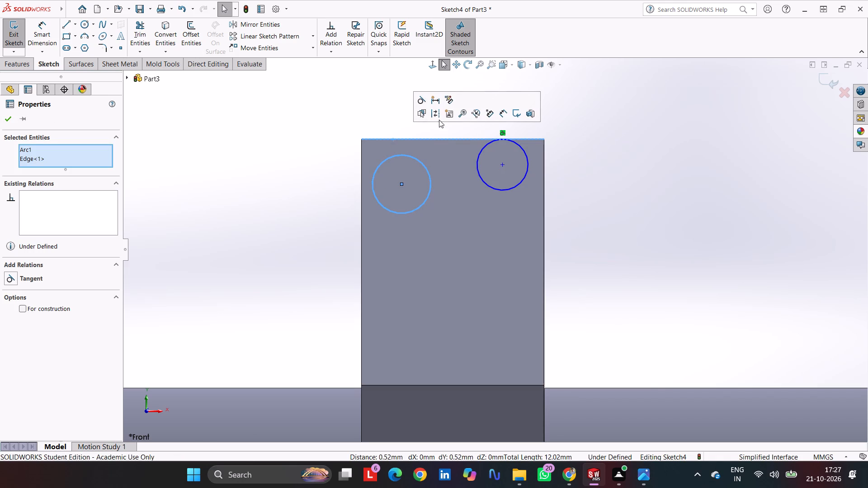
click(421, 101)
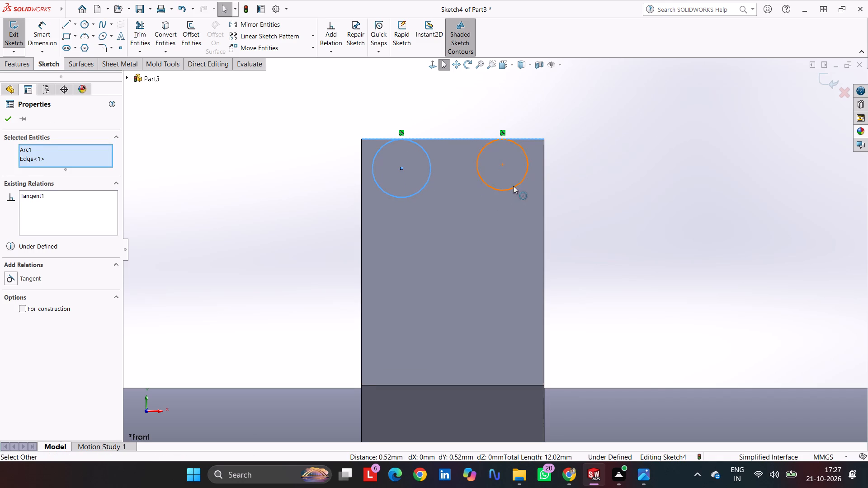
click(513, 186)
ctrl+click(543, 192)
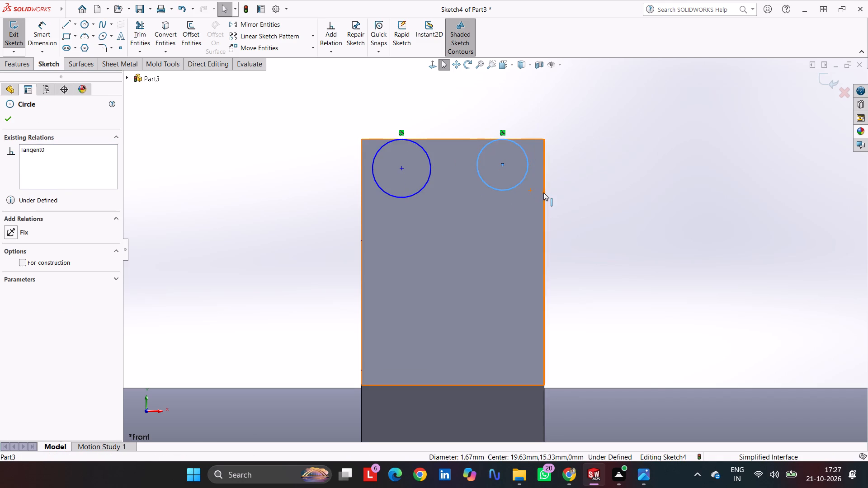
click(571, 155)
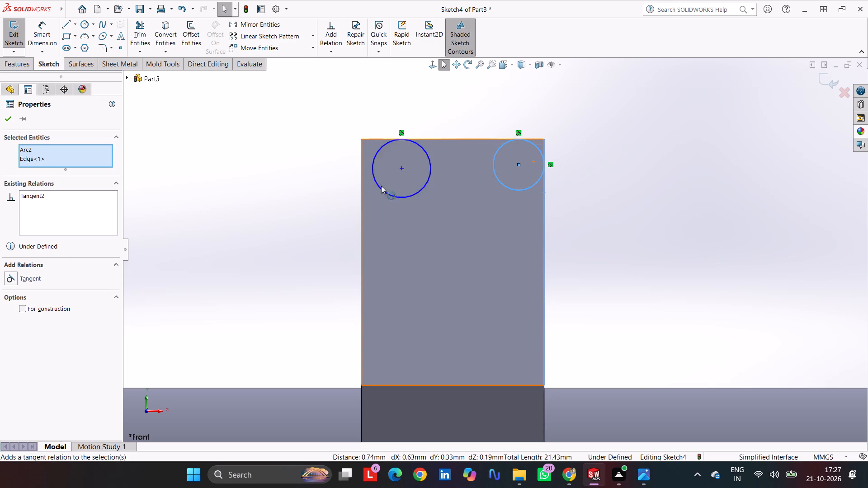
click(380, 187)
ctrl+click(363, 186)
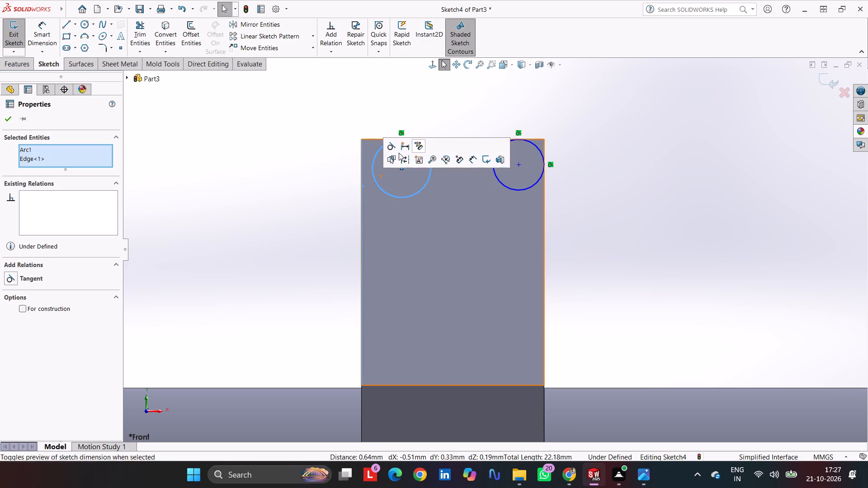
click(394, 148)
Dimension both circles to a diameter of 4 mm.
click(32, 23)
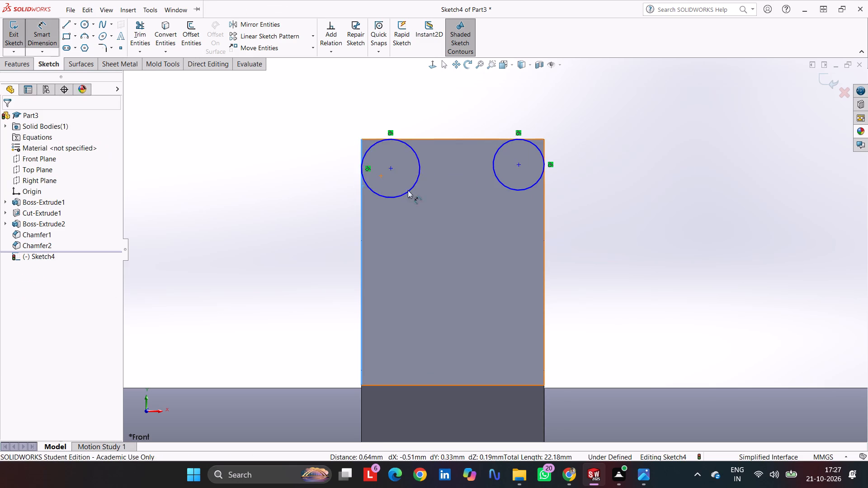
click(413, 190)
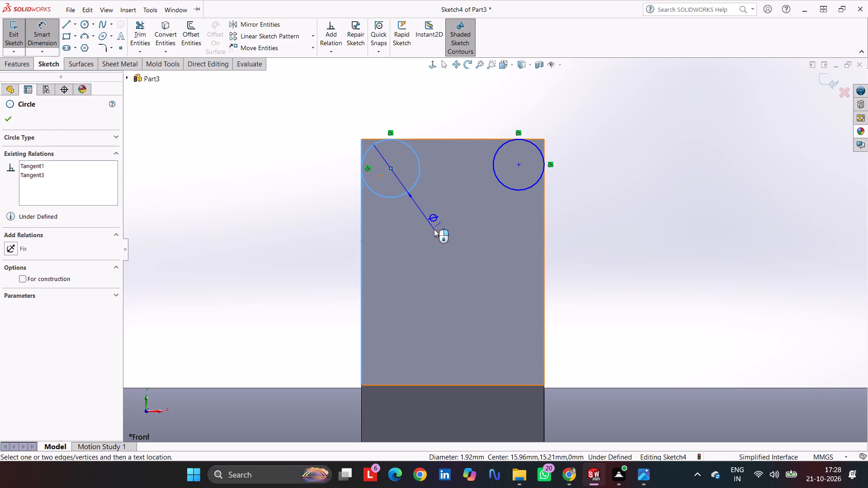
click(434, 229)
key(4)
key(Return)
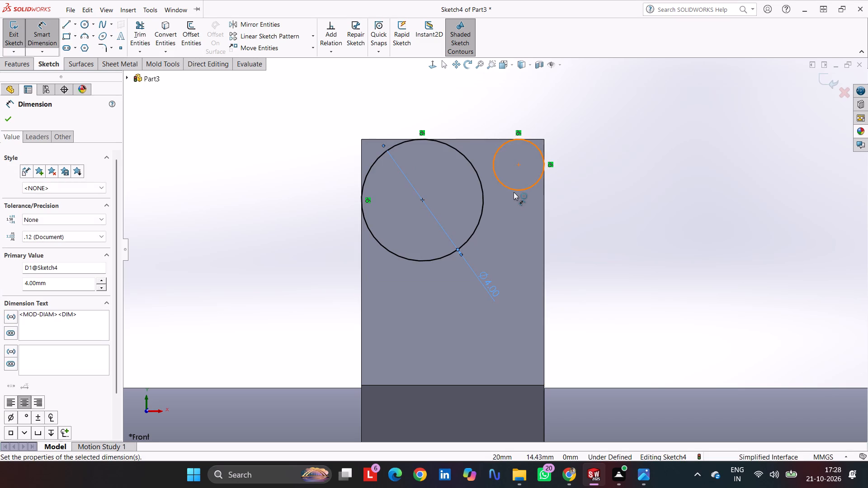
click(517, 190)
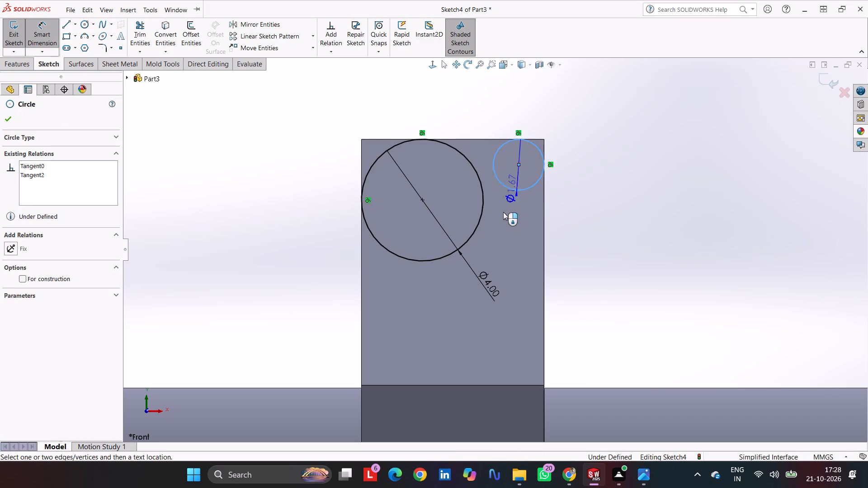
click(486, 243)
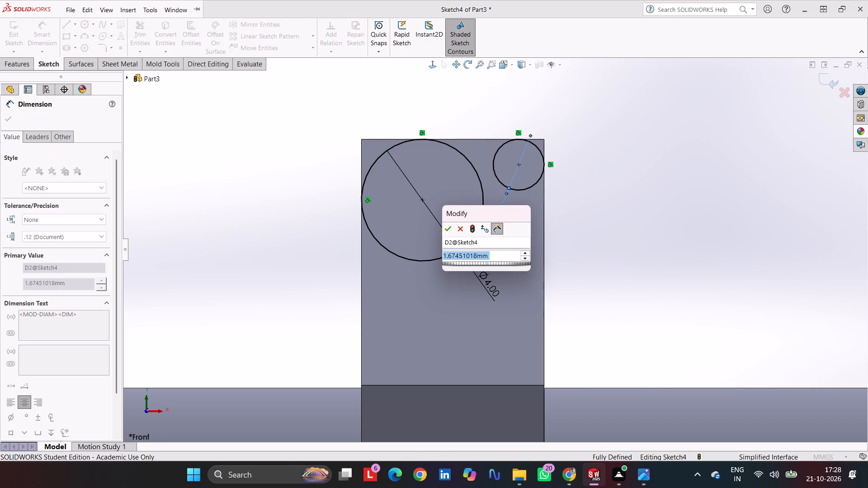
key(4)
key(Return)
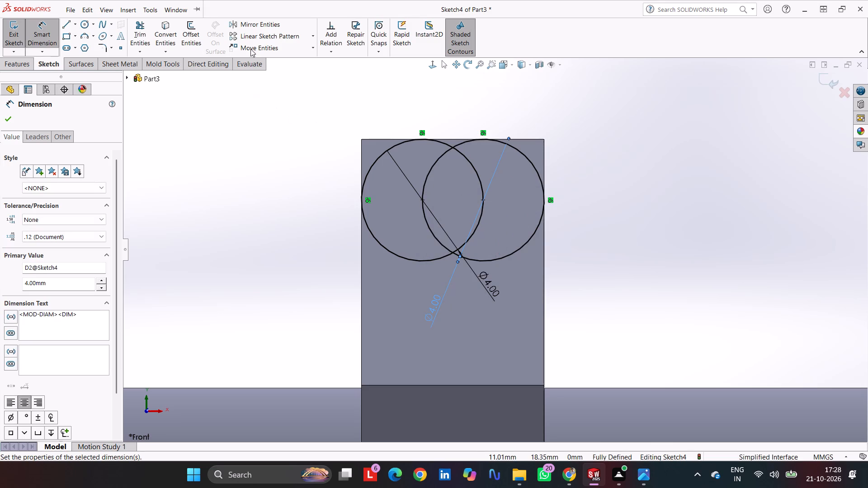
Draw lines along the collar's two top corners, joining each circle's top tangent point through the corner to its side tangent point.
click(66, 27)
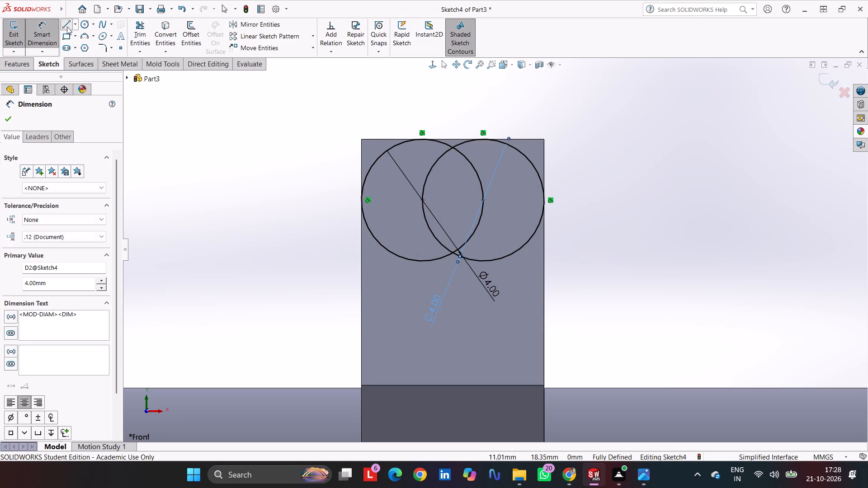
click(421, 141)
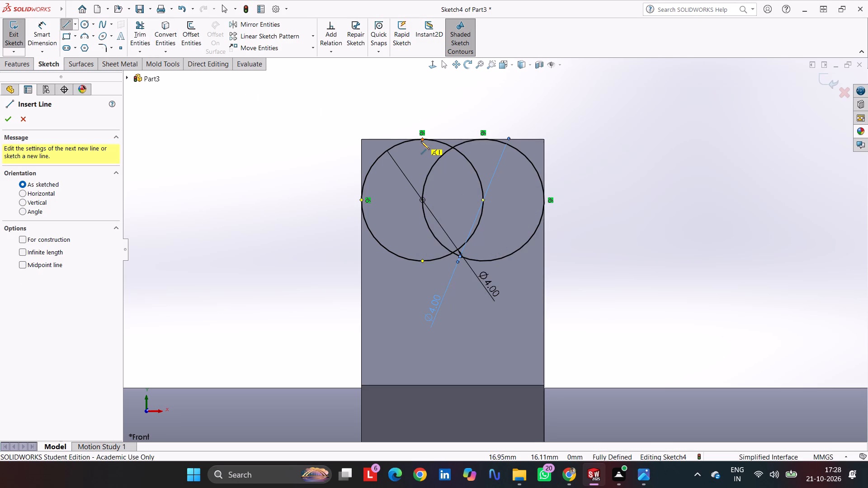
click(362, 139)
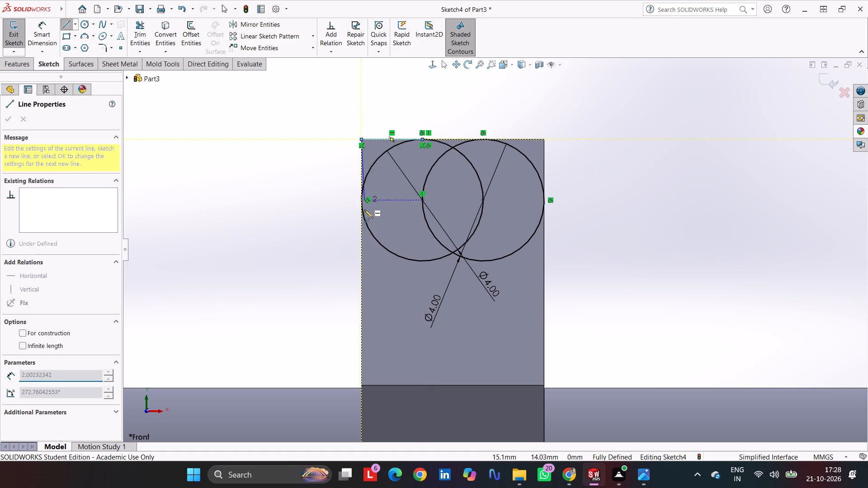
click(362, 199)
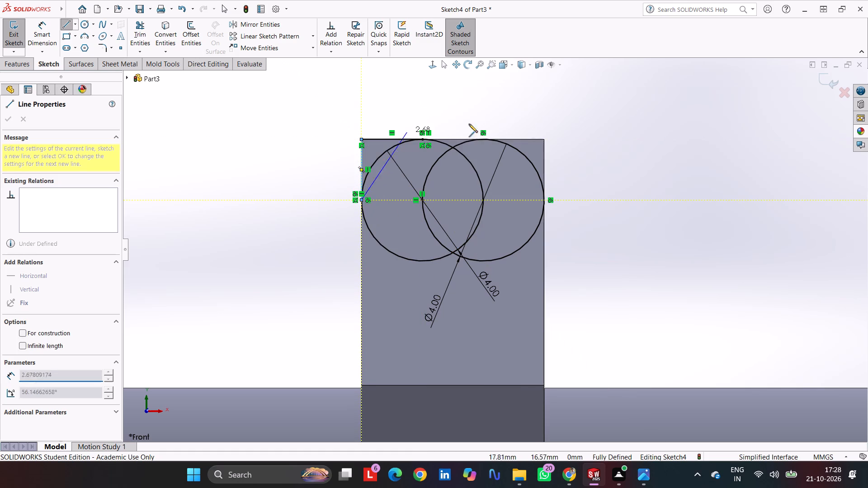
click(48, 28)
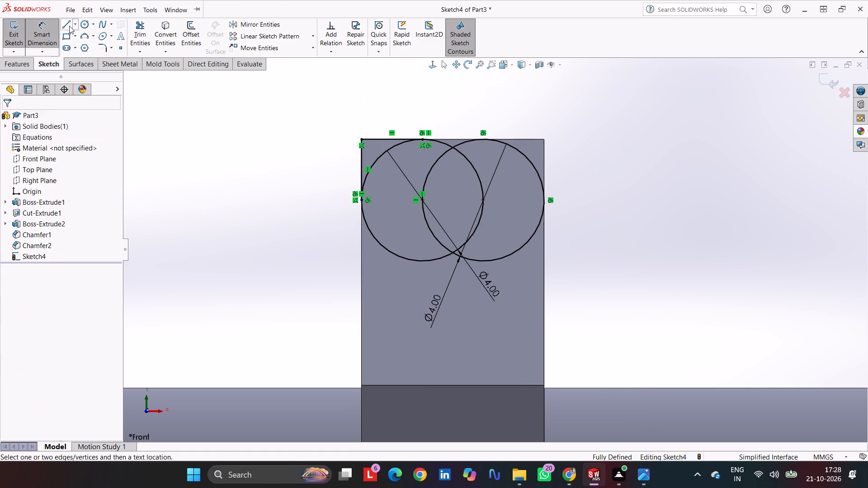
click(66, 23)
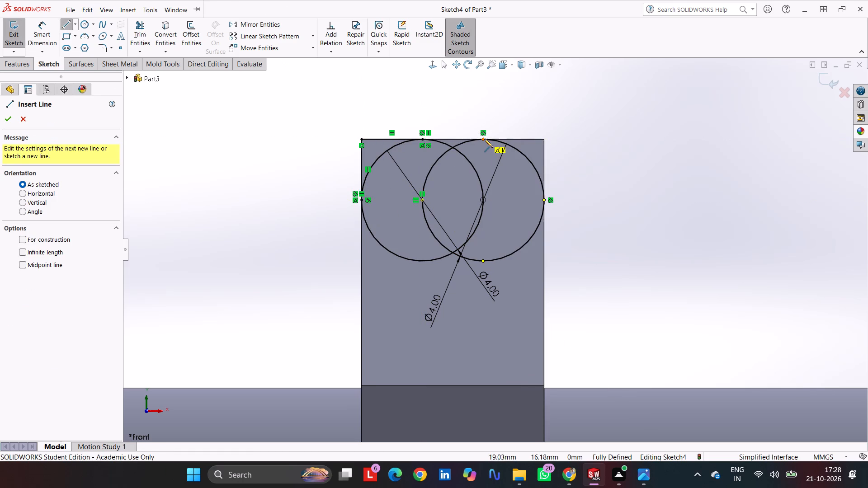
click(484, 139)
click(543, 139)
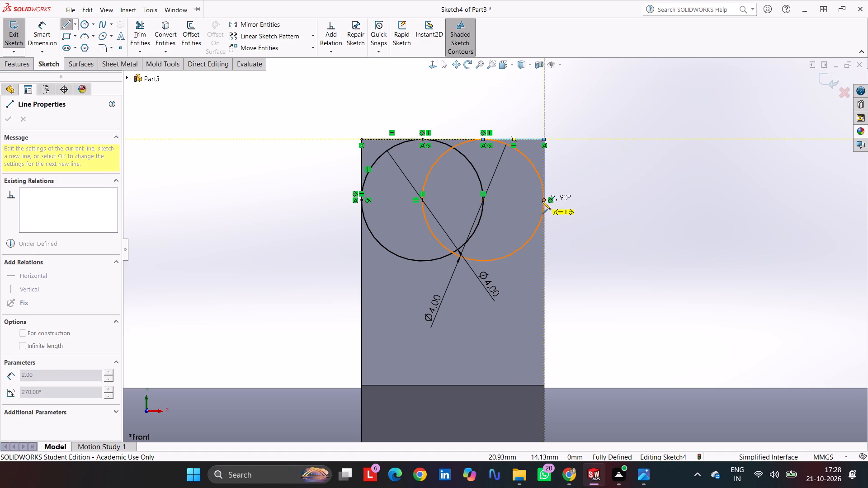
click(546, 200)
Trim both circles with Power trim, keeping only the quarter arcs that round the collar's two top corners.
click(142, 25)
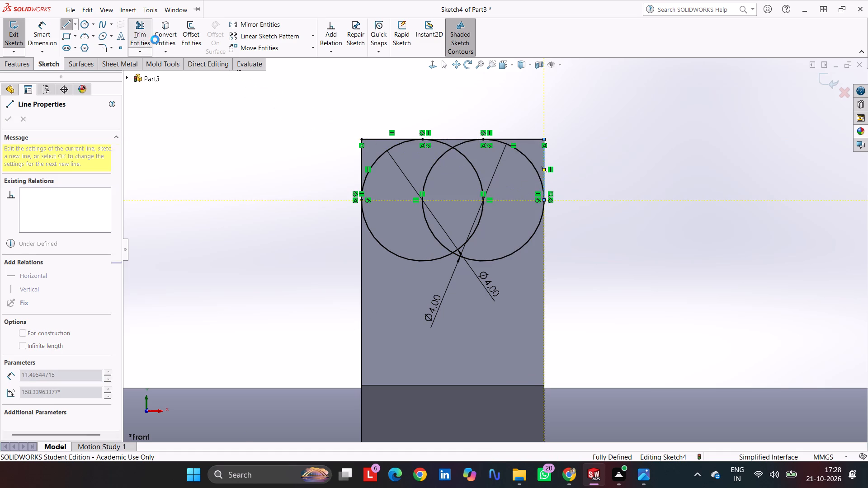
drag(440, 228, 401, 273)
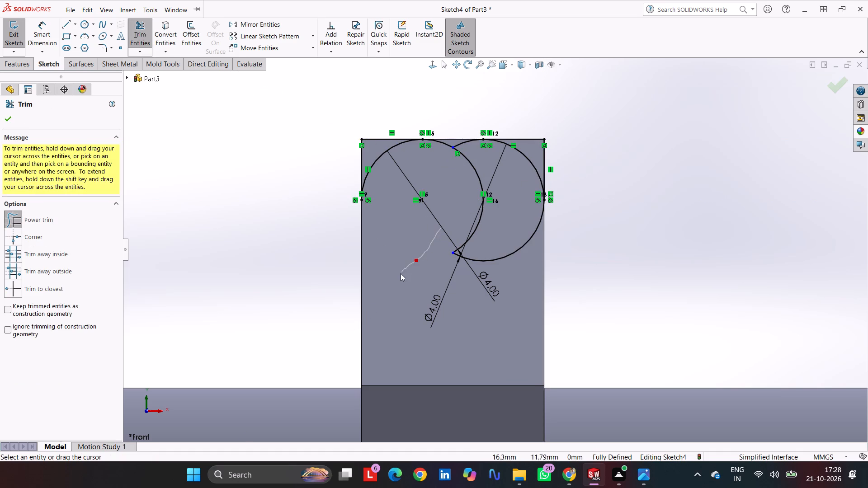
drag(401, 273, 509, 263)
drag(446, 154, 465, 154)
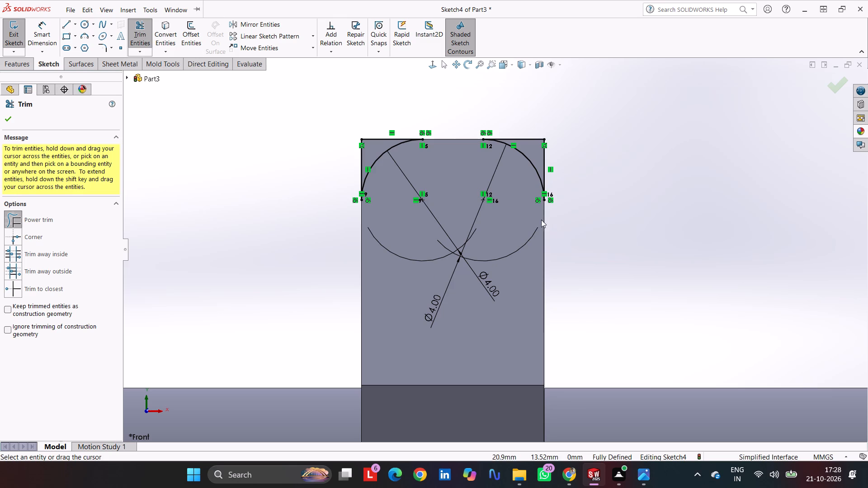
click(9, 123)
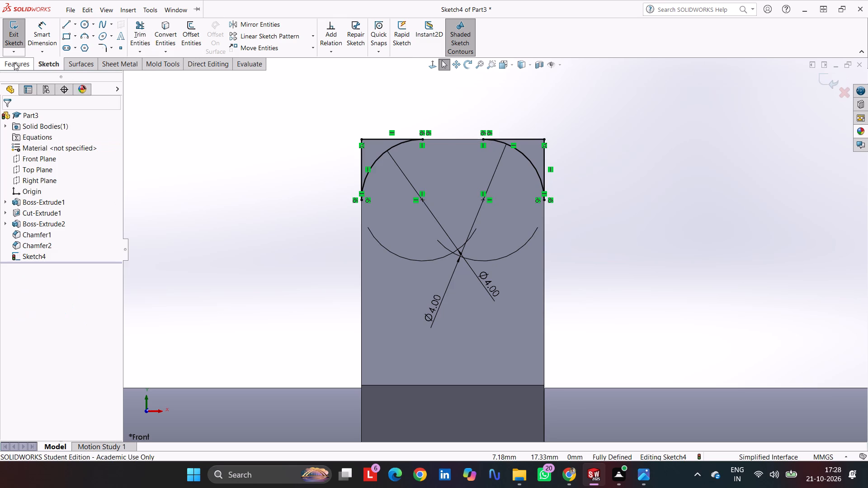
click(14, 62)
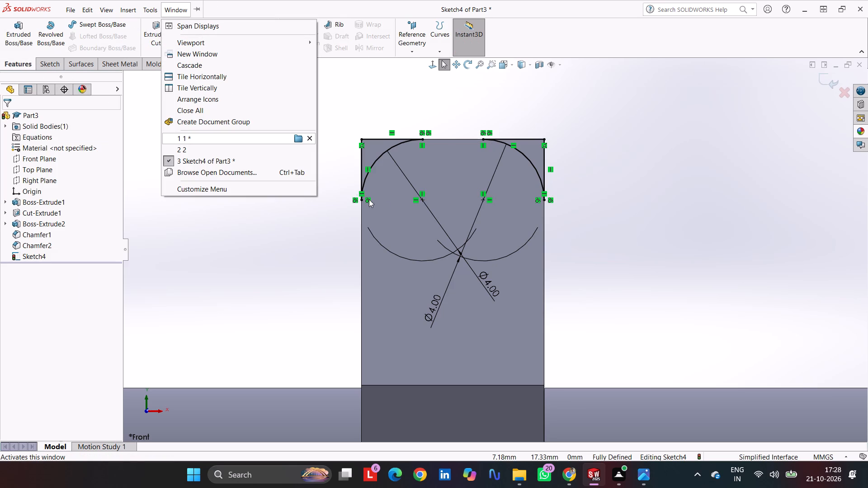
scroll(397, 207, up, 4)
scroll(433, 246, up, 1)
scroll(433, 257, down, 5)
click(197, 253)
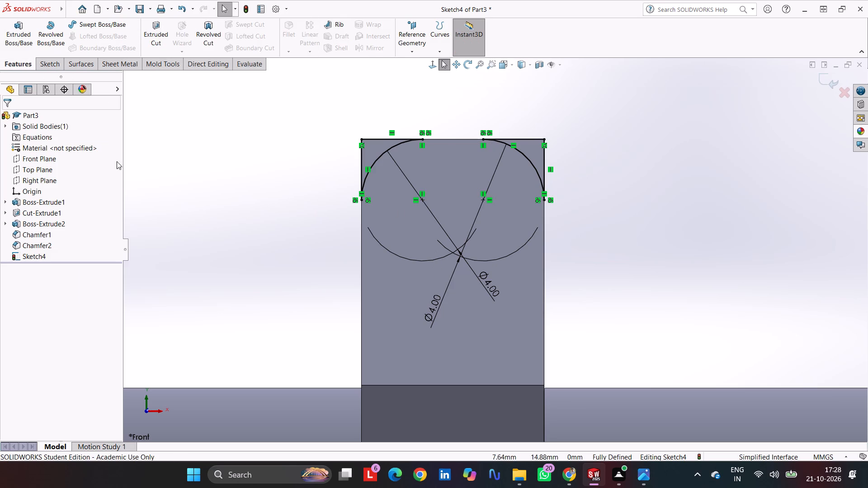
Draw an infinite-length horizontal construction line through the origin, along the part's central axis.
click(52, 69)
click(68, 21)
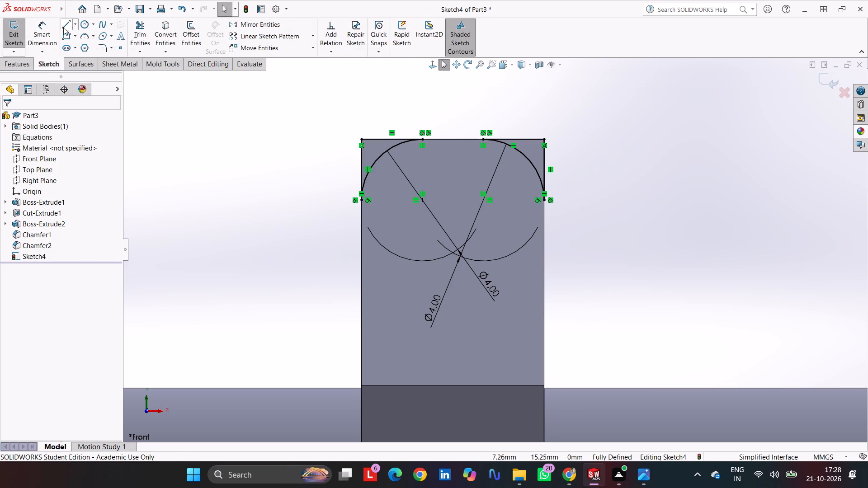
click(42, 202)
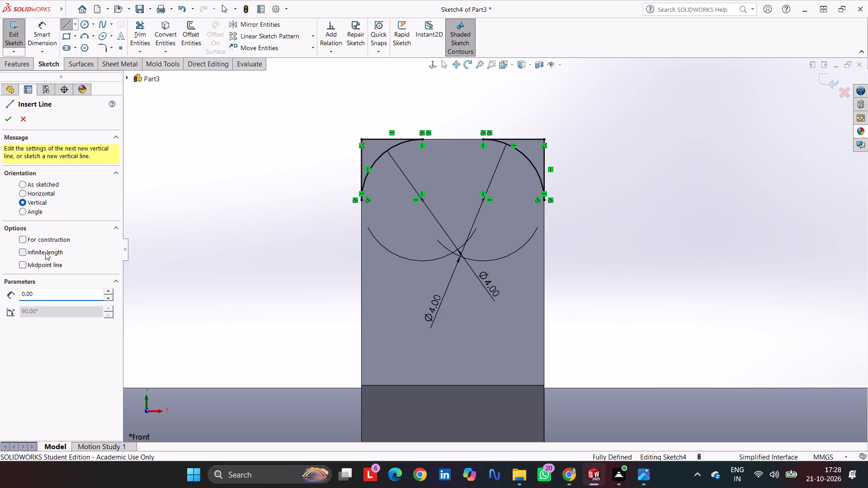
click(45, 252)
click(53, 241)
click(45, 192)
scroll(424, 313, up, 2)
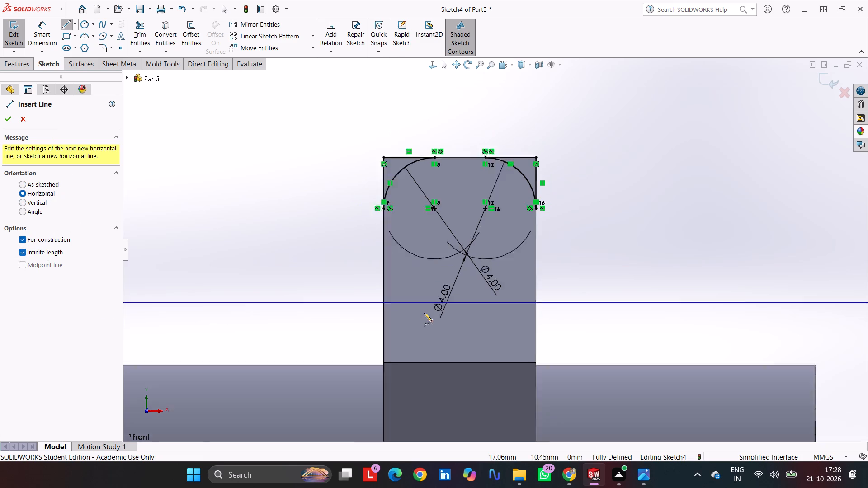
scroll(424, 313, up, 3)
scroll(475, 389, up, 3)
scroll(378, 334, down, 5)
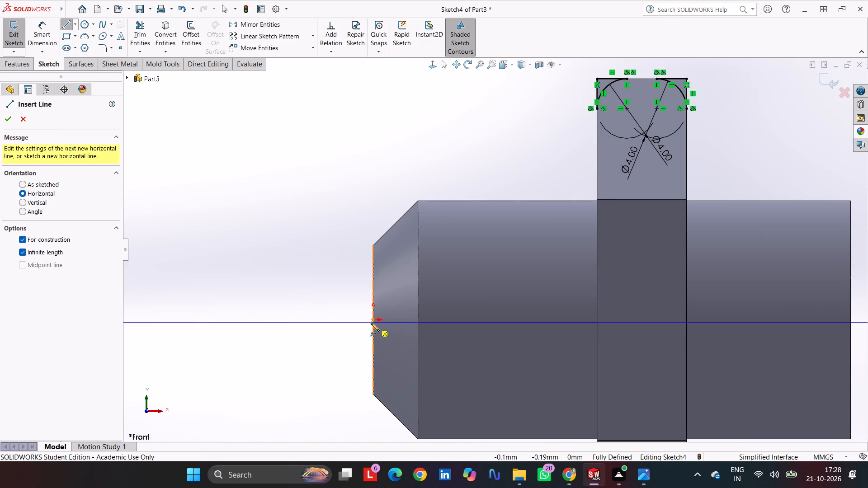
click(371, 319)
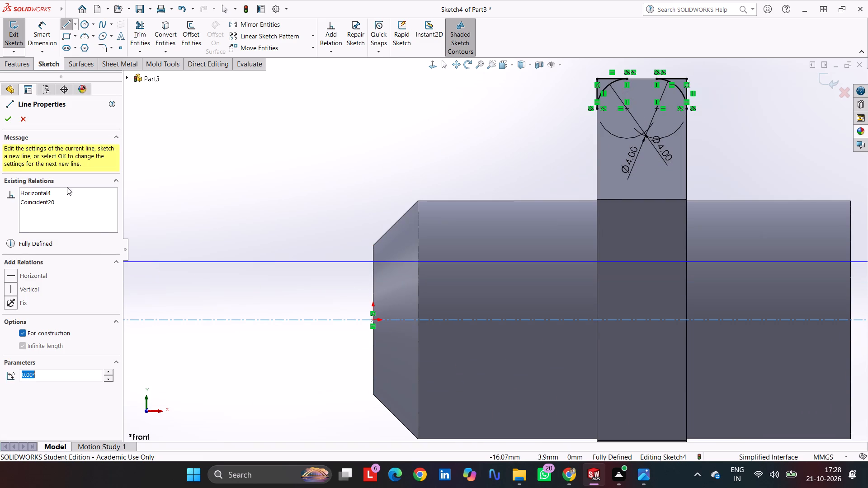
double_click(10, 119)
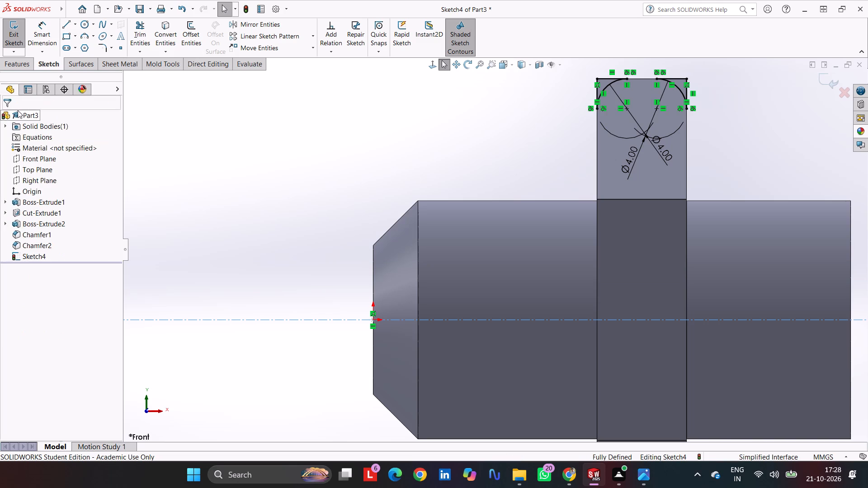
click(311, 206)
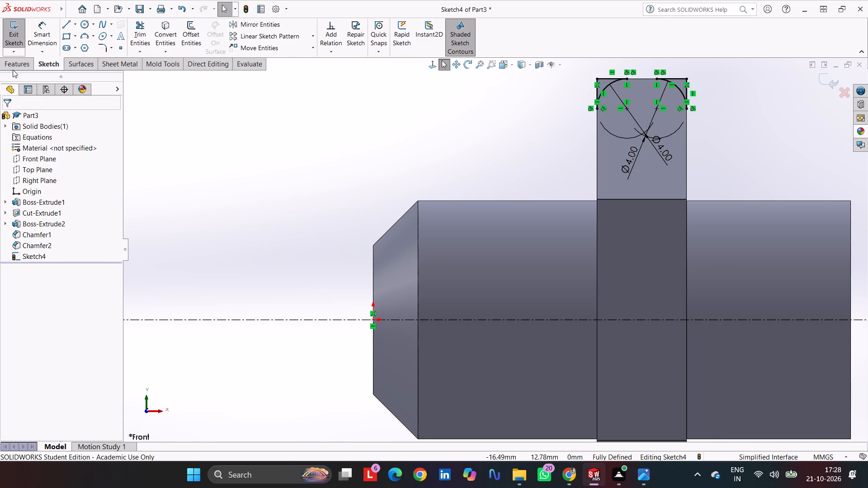
Revolve-cut the corner profiles 360° about the construction line to round the hexagonal collar's corners.
click(14, 65)
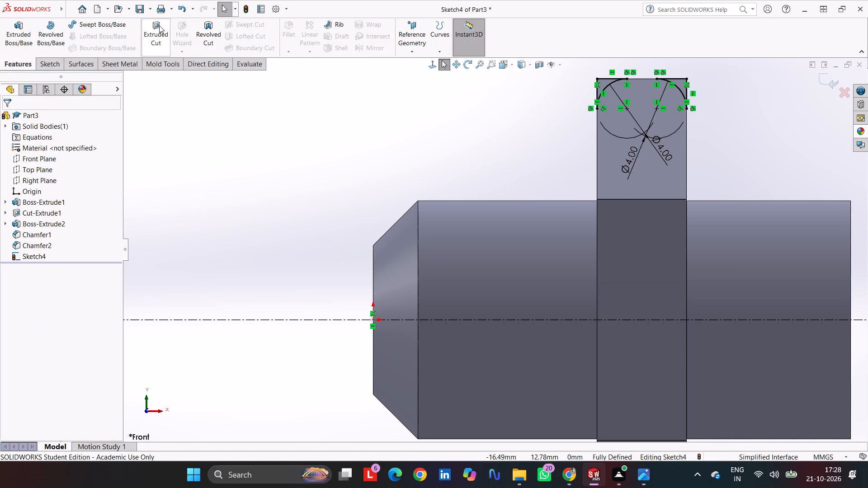
click(213, 24)
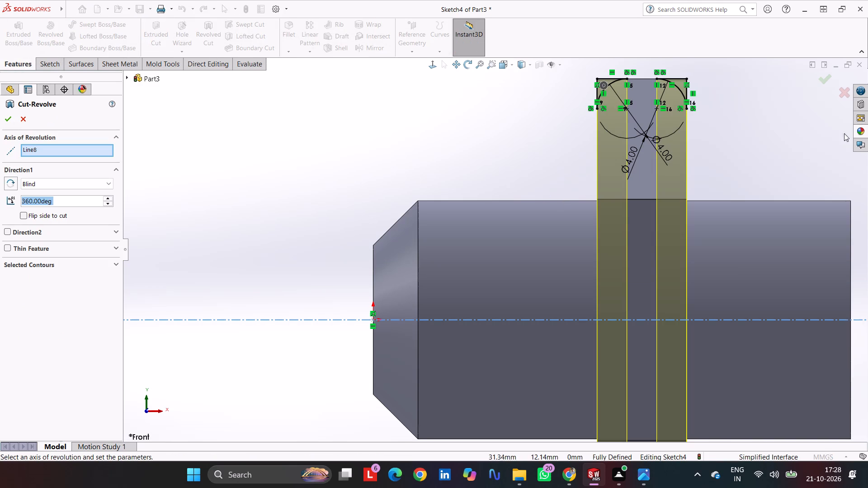
click(825, 80)
click(771, 139)
Examine the rounded hexagonal collar from both ends of the part, finishing in the isometric view.
middle_drag(771, 140, 800, 147)
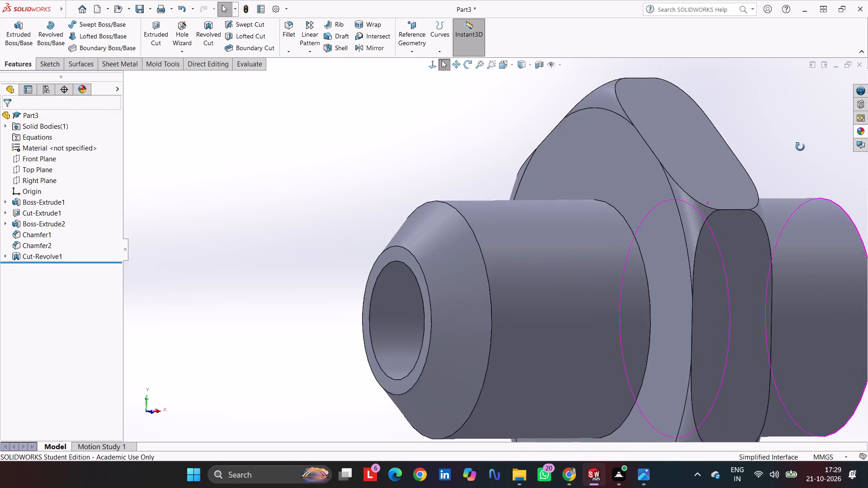
middle_drag(800, 147, 812, 151)
scroll(741, 228, up, 4)
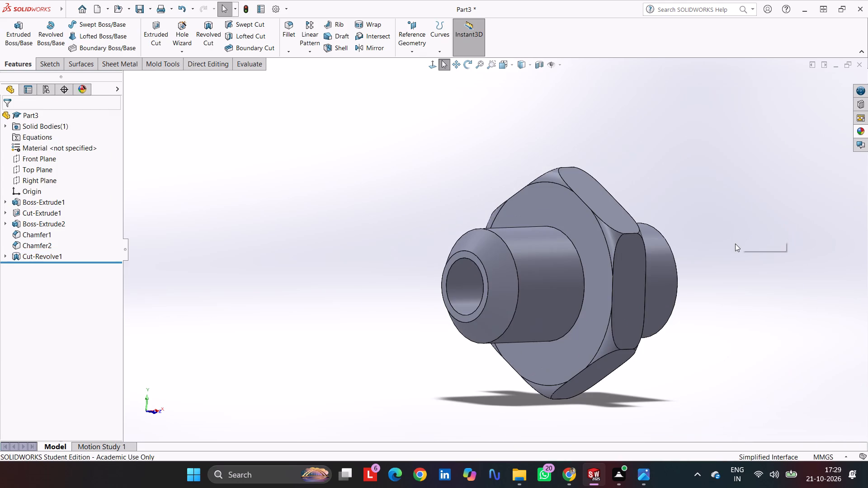
middle_drag(752, 249, 710, 244)
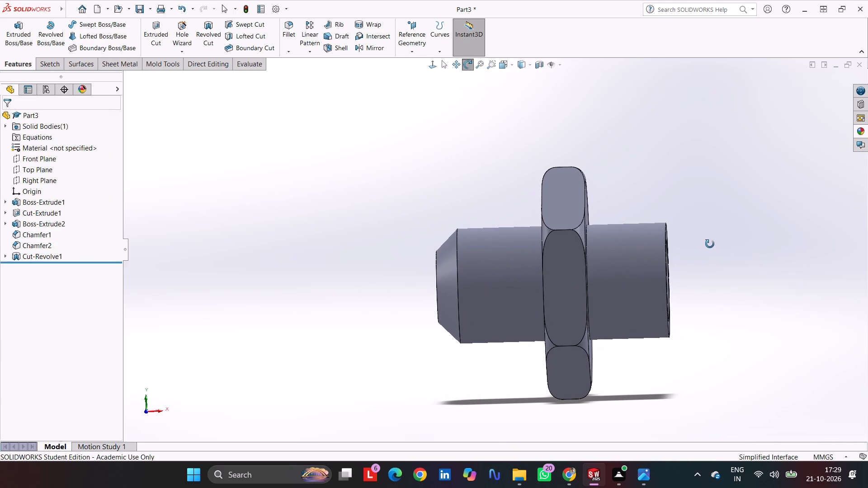
middle_drag(710, 244, 709, 270)
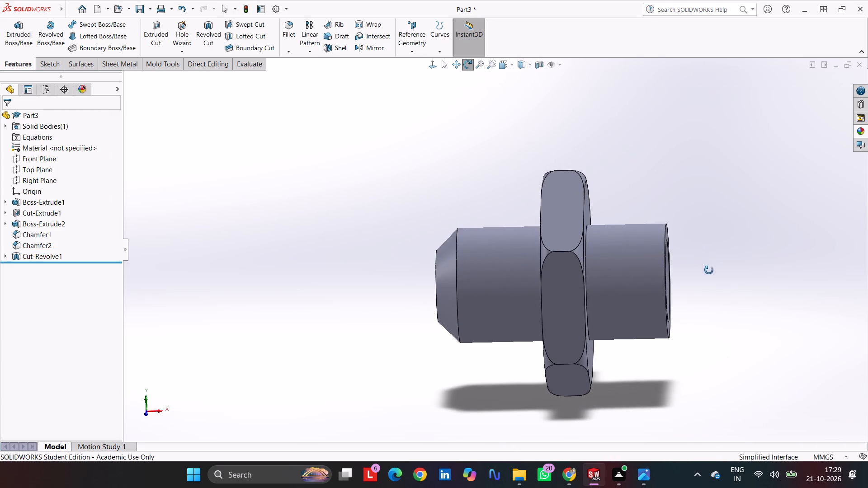
middle_drag(709, 270, 745, 236)
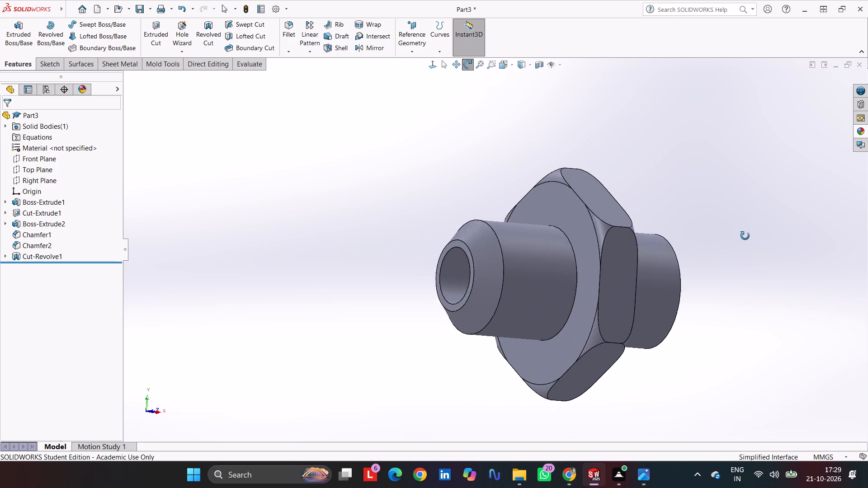
middle_drag(745, 236, 697, 290)
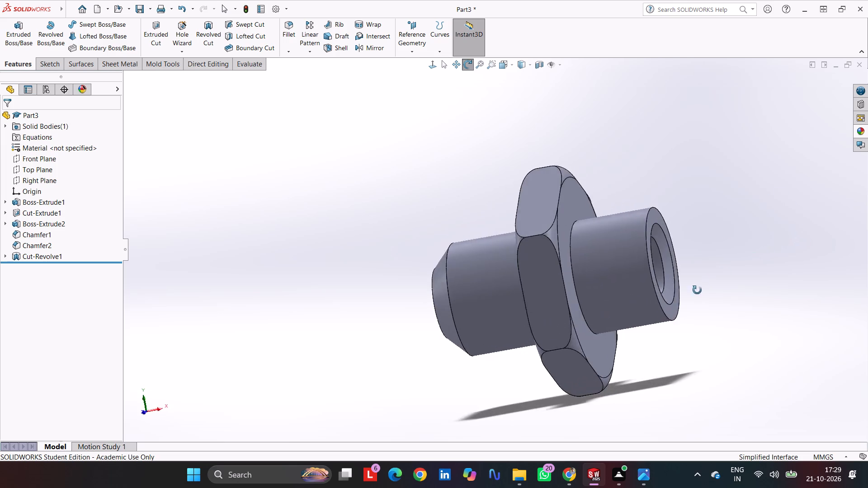
middle_drag(697, 290, 662, 265)
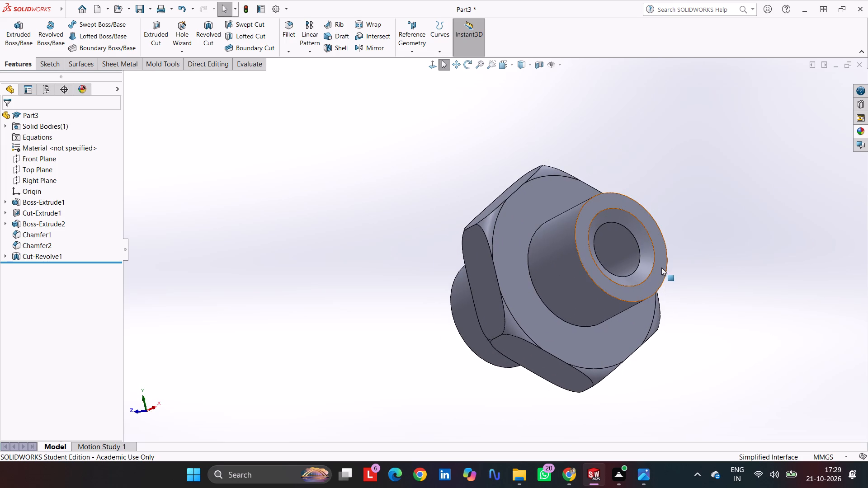
key(ctrl+7)
click(706, 277)
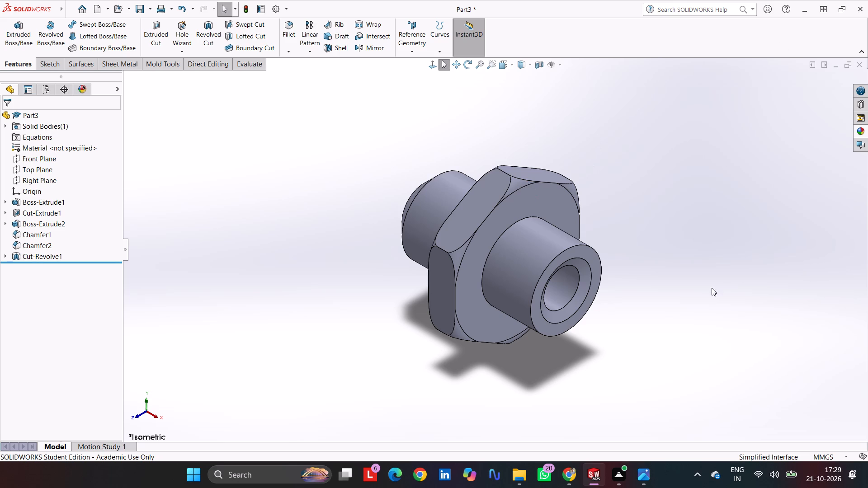
Apply an orange appearance to the whole body of the part.
click(857, 133)
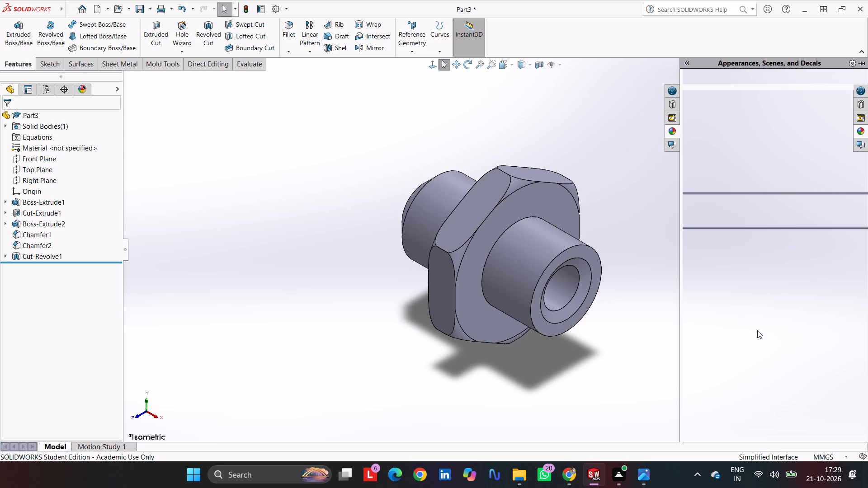
drag(723, 335, 553, 261)
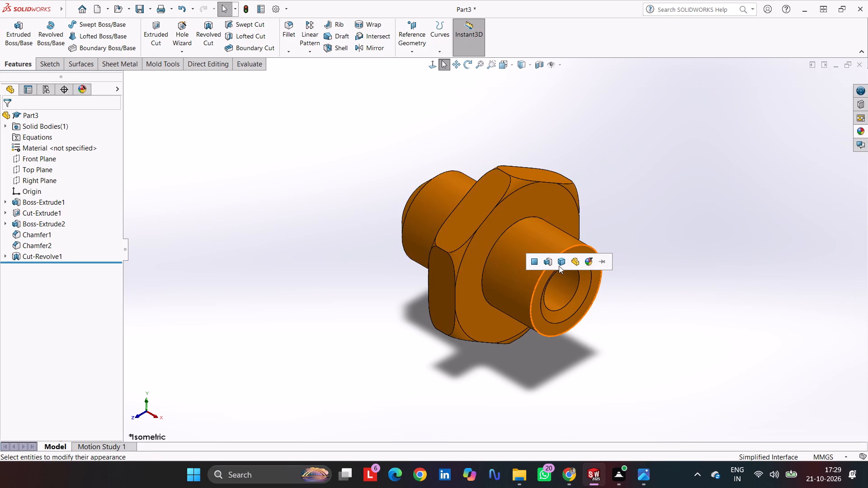
click(566, 263)
click(659, 171)
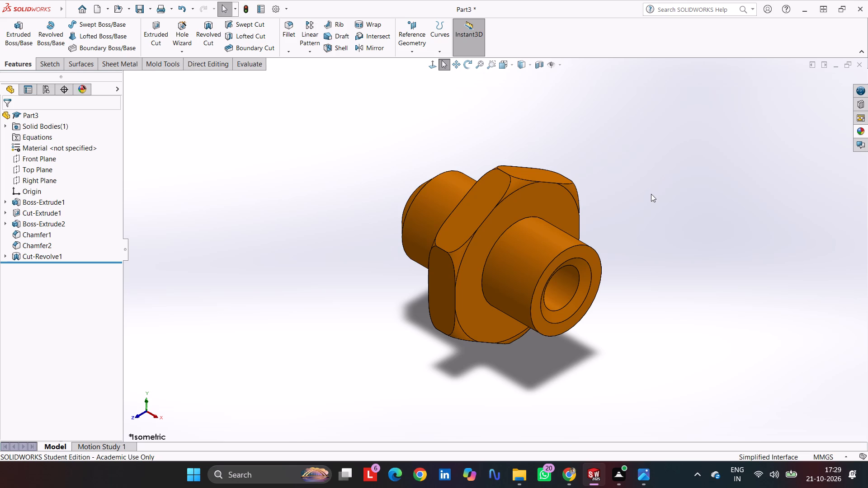
click(666, 181)
Save the part as 3 in the Refrigerator Valve Assembly folder.
key(ctrl+s)
key(3)
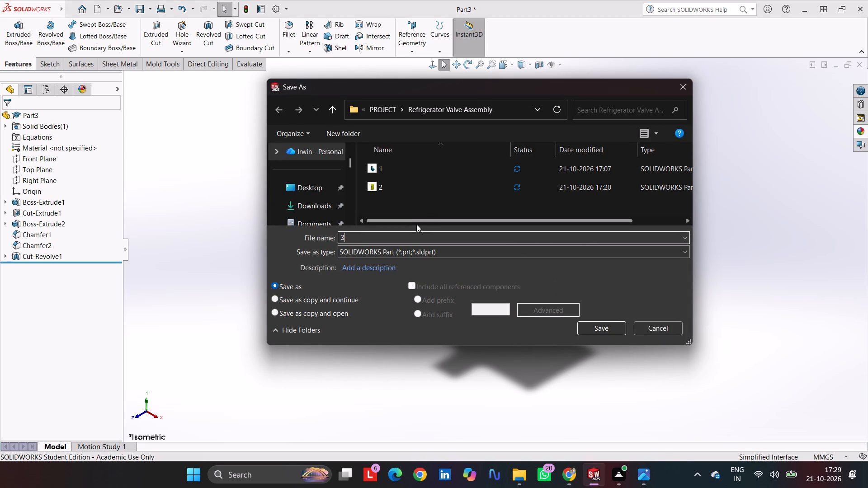
key(Return)
click(719, 249)
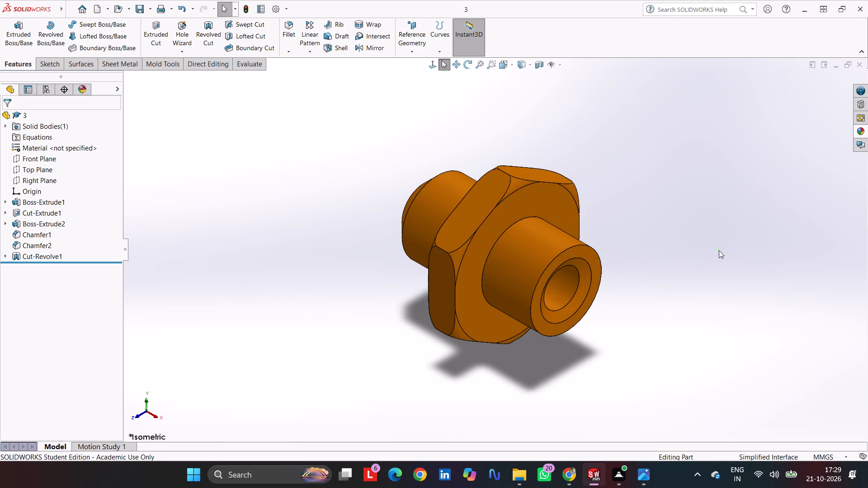
Set the print page setup's paper size to A4 for the Microsoft Print to PDF printer.
key(ctrl+p)
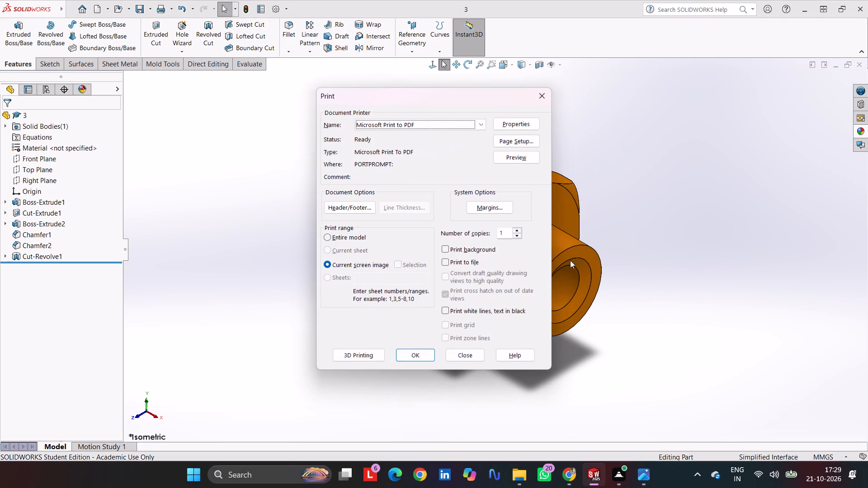
click(519, 142)
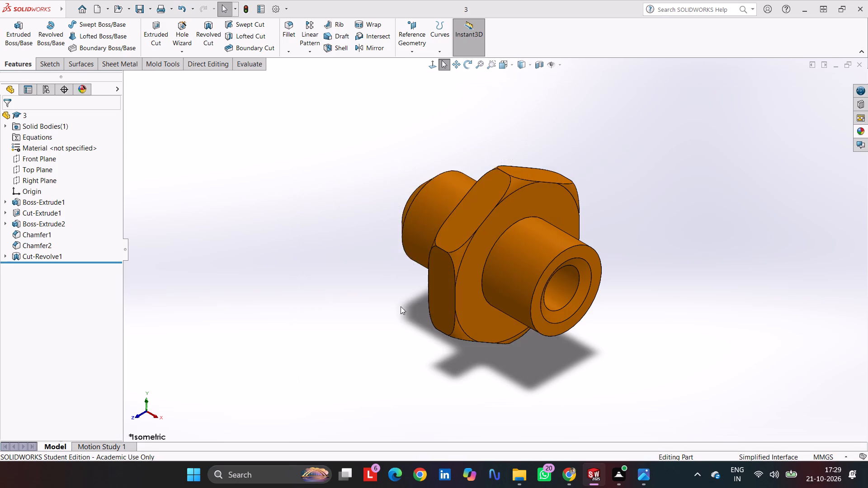
click(430, 265)
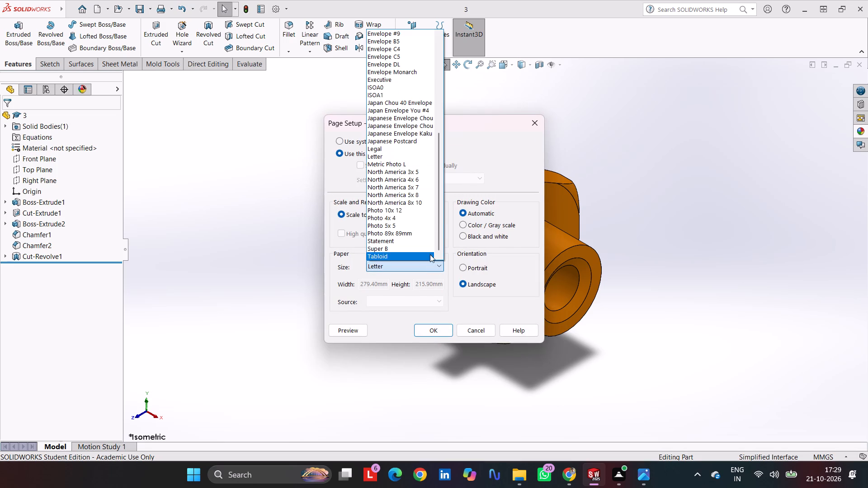
scroll(440, 222, up, 13)
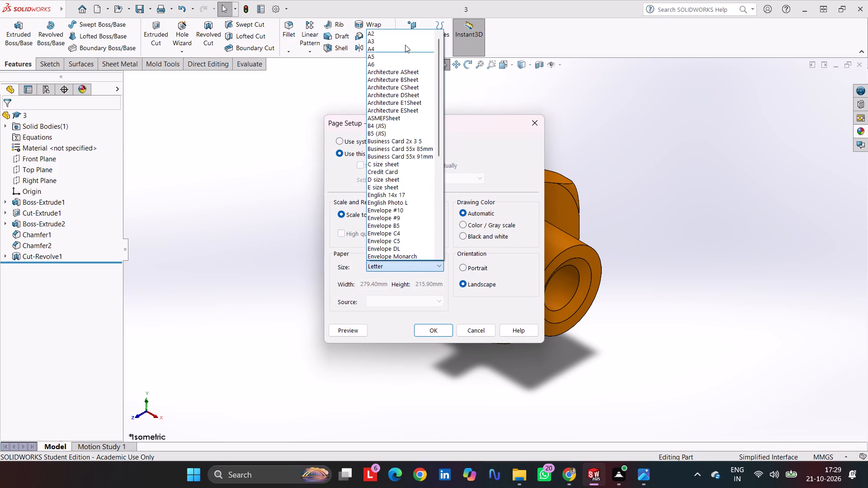
click(405, 45)
click(444, 329)
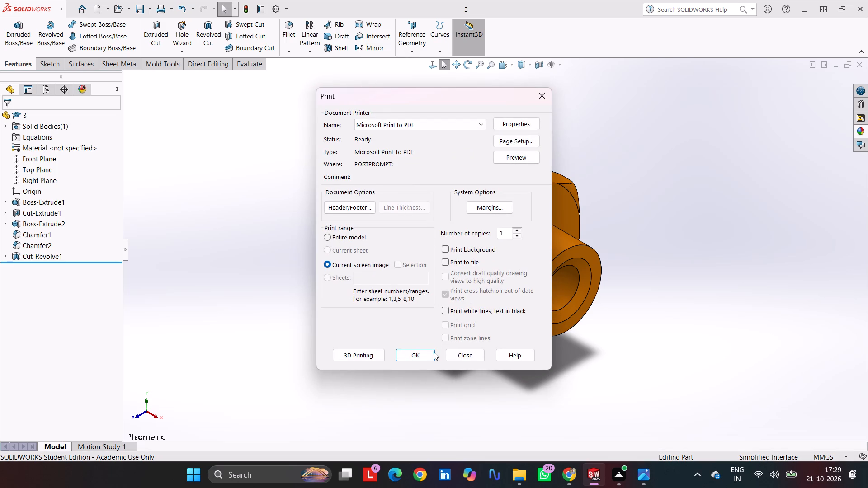
click(523, 146)
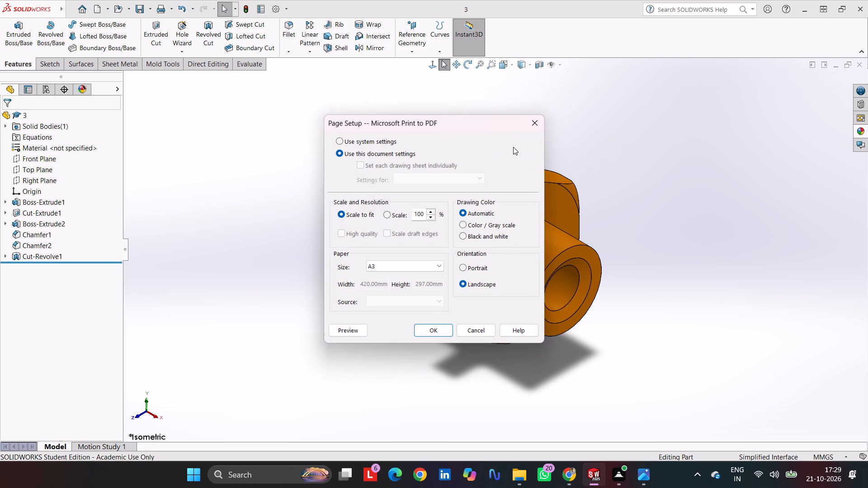
click(428, 263)
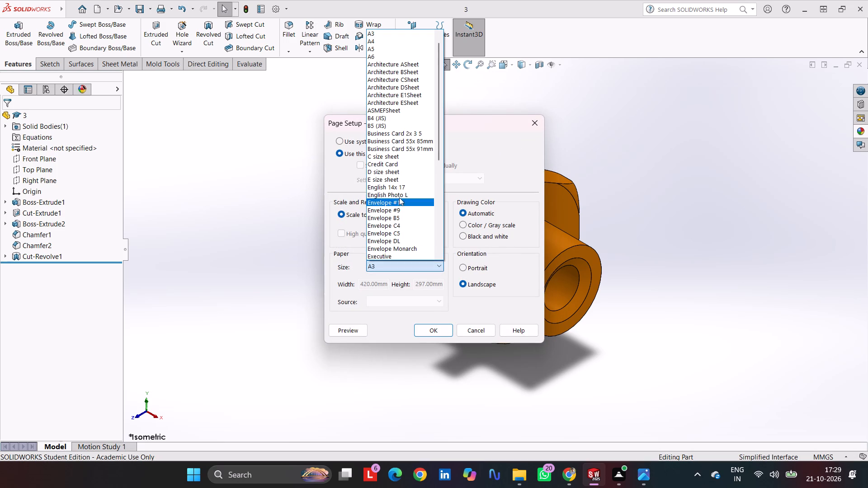
scroll(416, 174, up, 6)
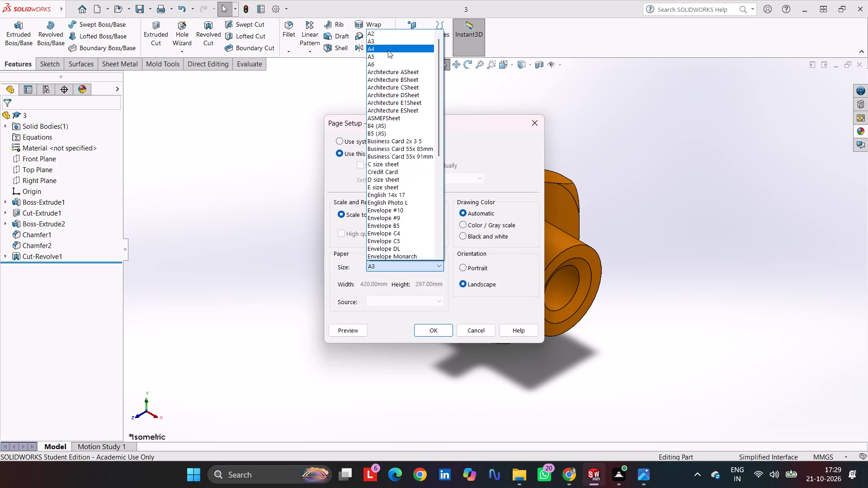
click(388, 50)
click(433, 327)
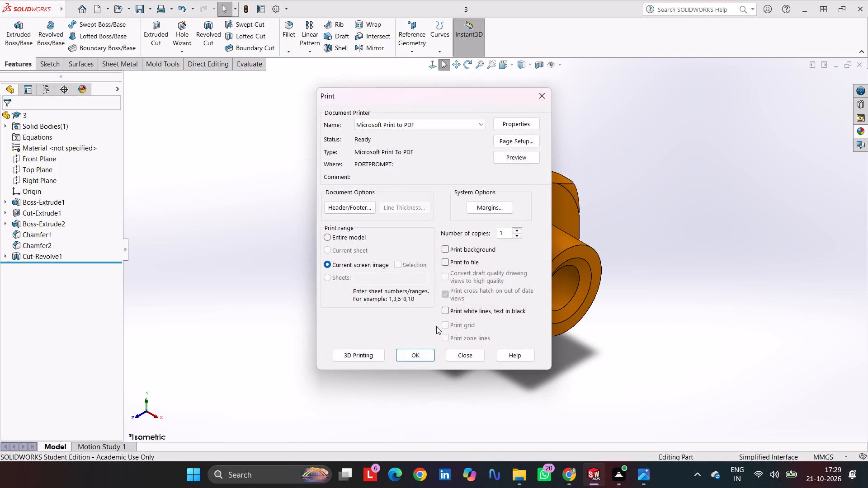
Print the current screen image to a PDF named 3 in the Refrigerator Valve Assembly folder.
click(421, 356)
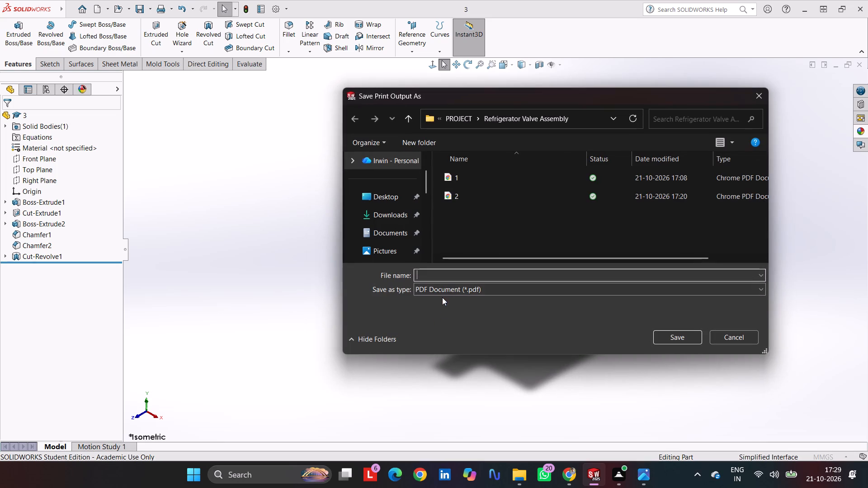
key(3)
key(Return)
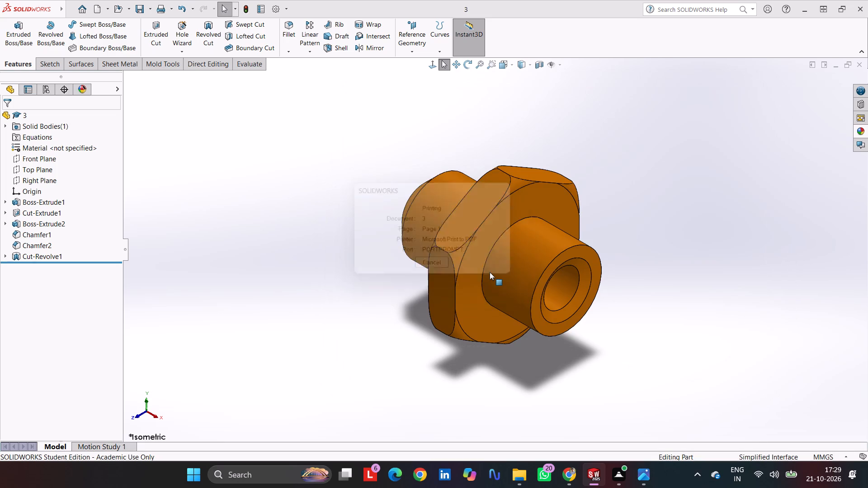
click(331, 261)
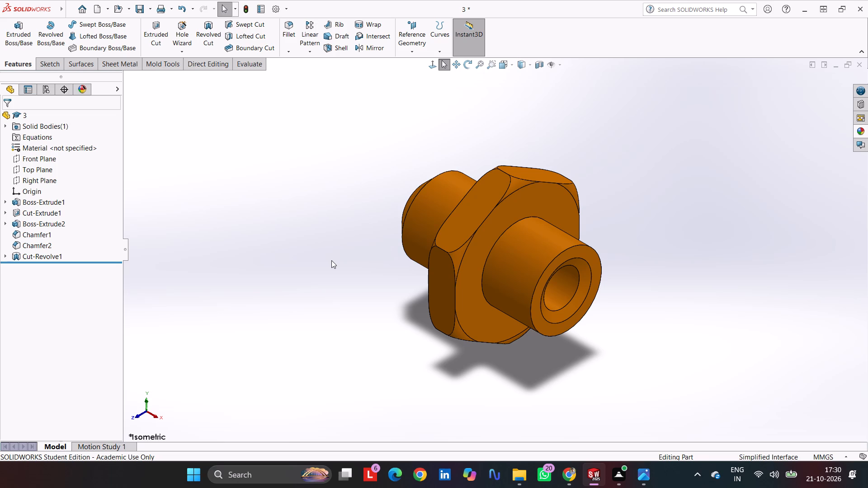
Create a new part document for the next component.
key(ctrl+n)
key(Return)
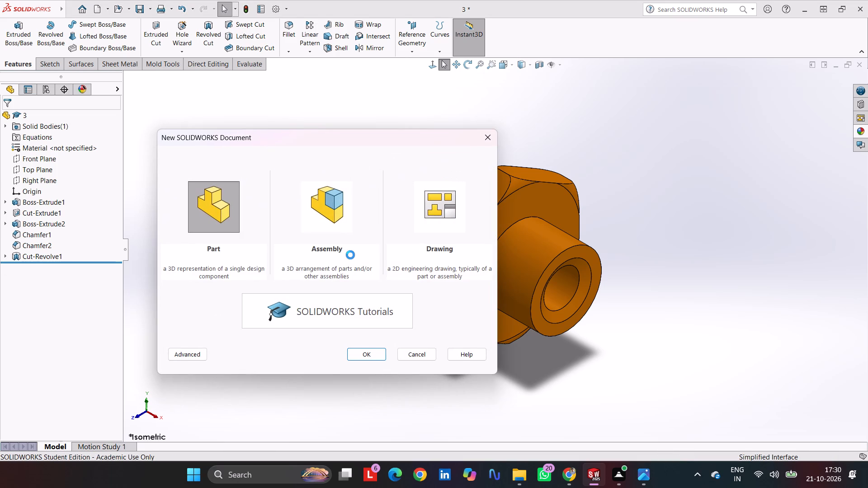
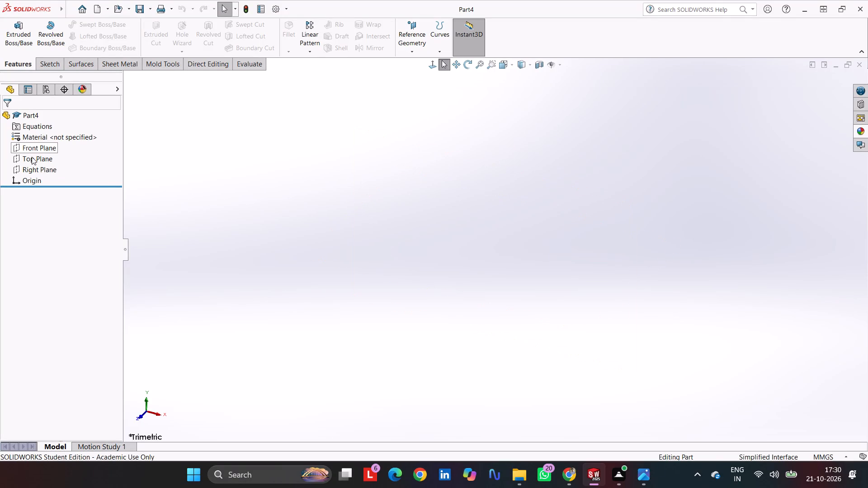
Start a sketch on the Right Plane and draw a circle about 52 mm in diameter centred on the origin.
click(39, 173)
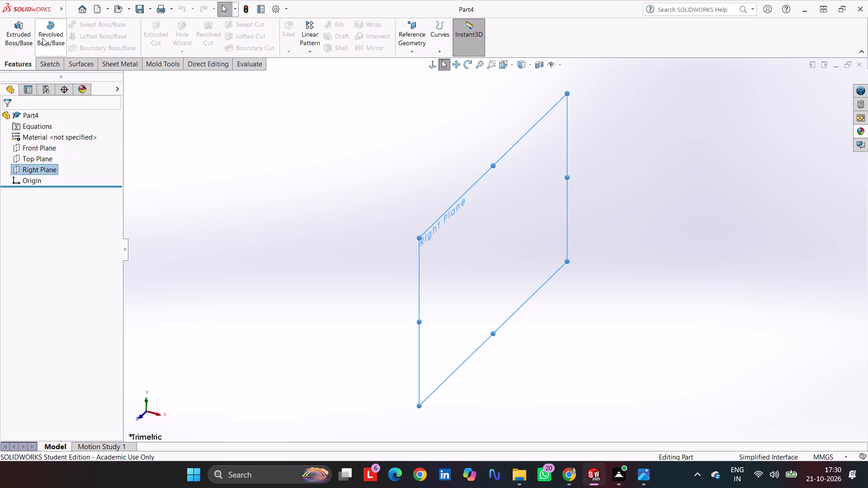
click(49, 64)
click(14, 28)
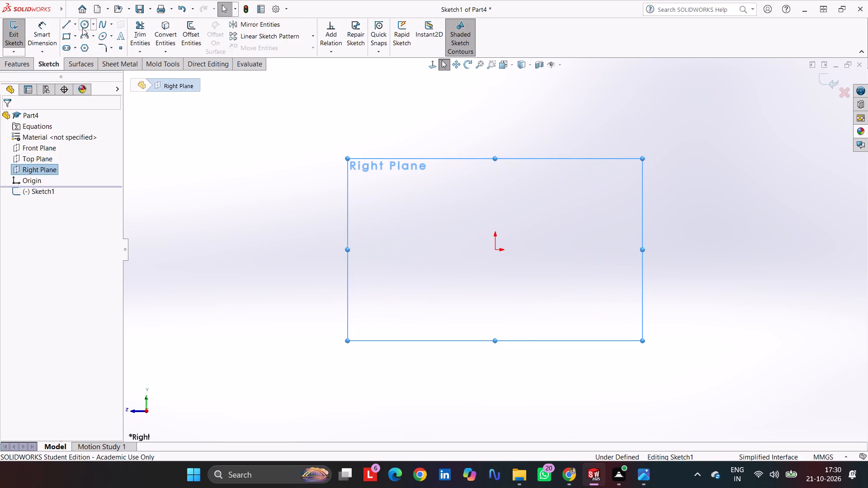
click(85, 26)
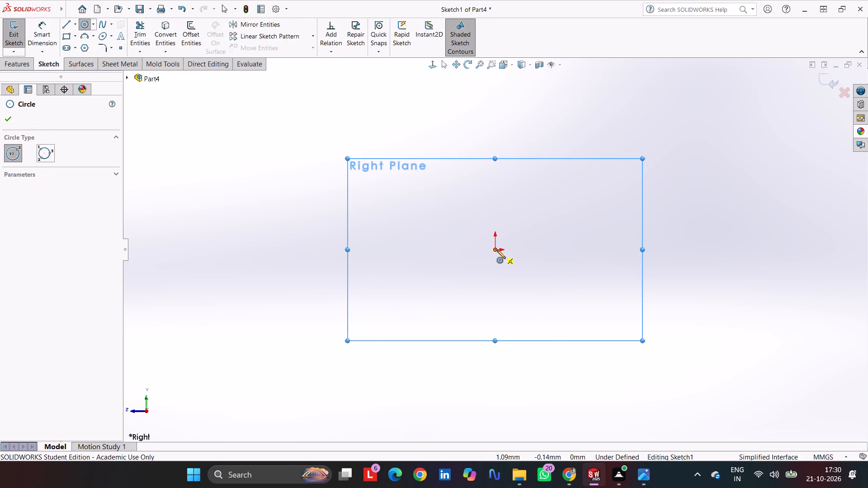
click(497, 250)
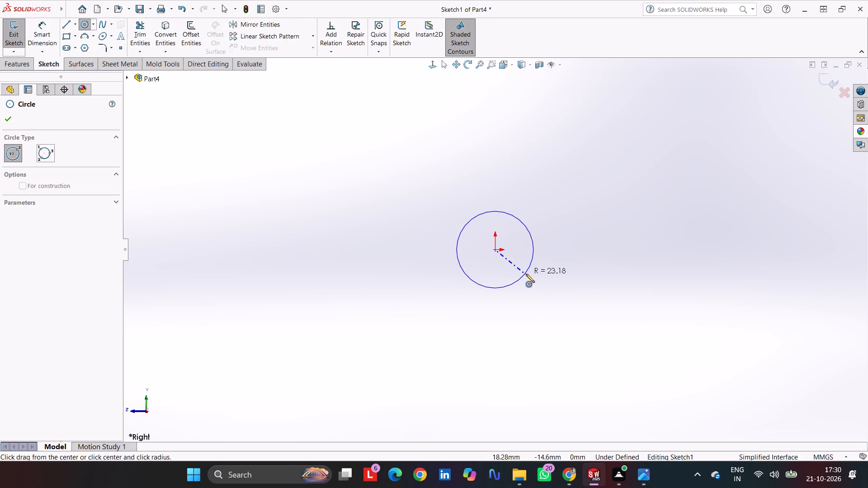
click(529, 276)
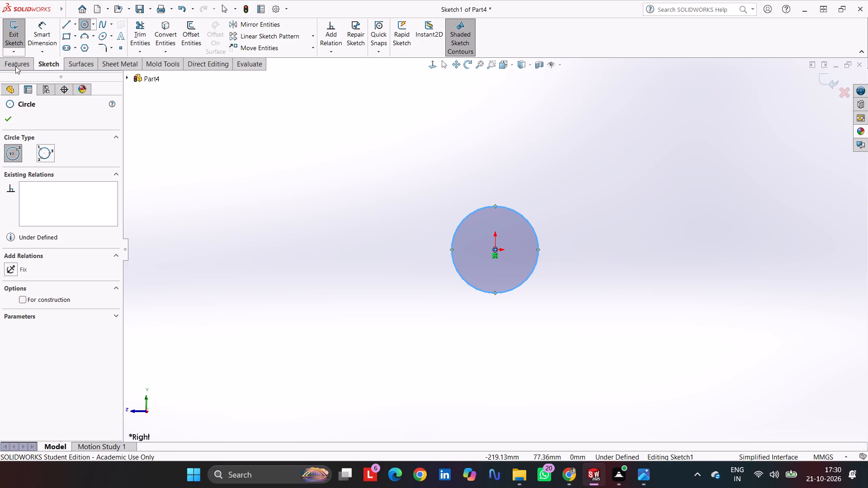
Dimension the circle's diameter and set it to 16 mm.
click(44, 19)
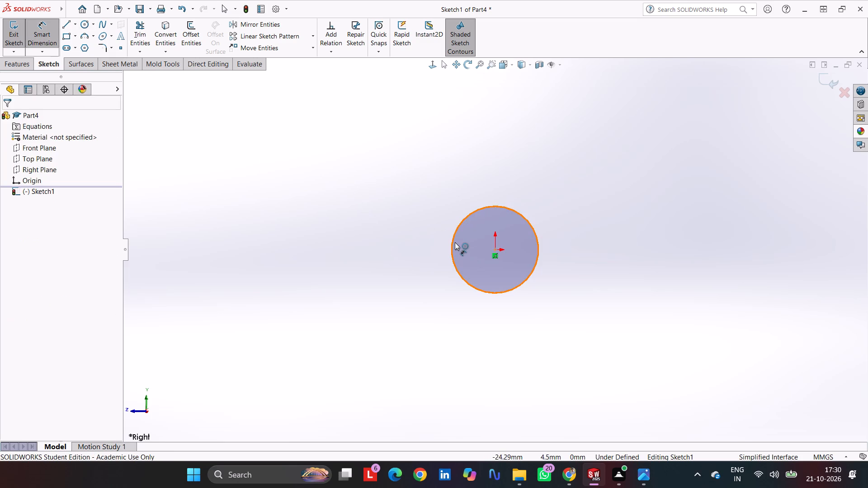
click(455, 242)
click(400, 245)
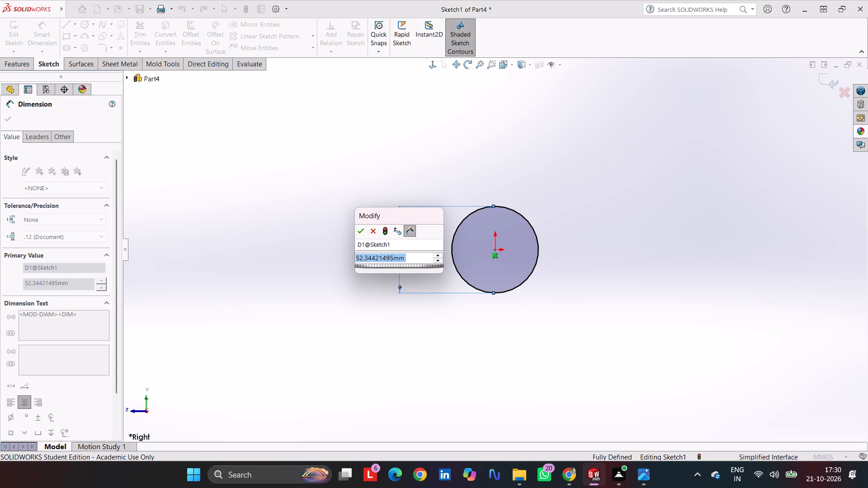
text(1+6)
key(BackSpace)
key(BackSpace)
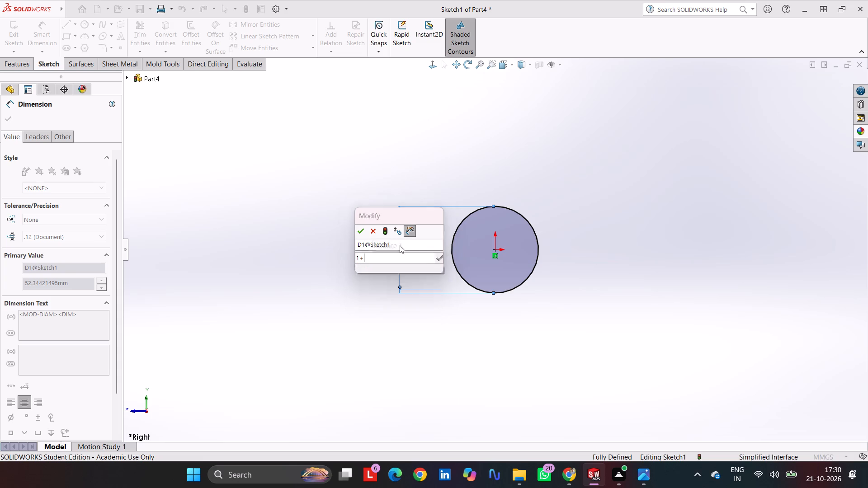
key(6)
key(Return)
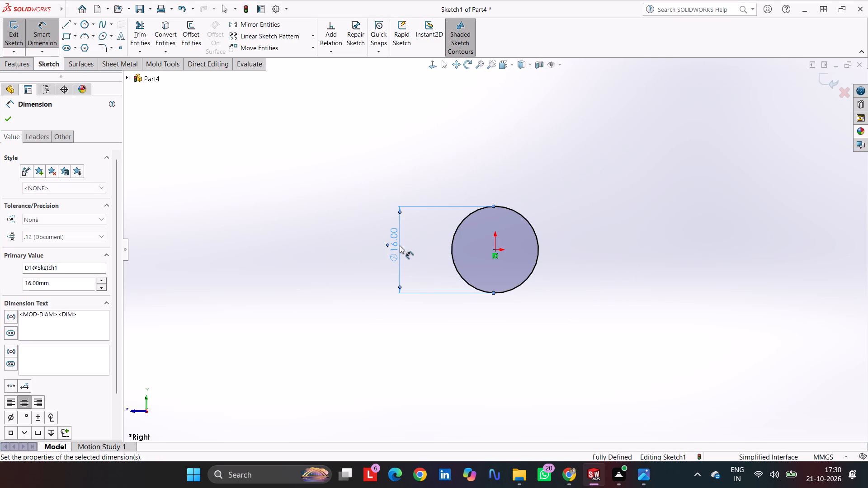
Extrude the circle as a blind boss 10 mm deep to form a solid cylinder.
click(9, 66)
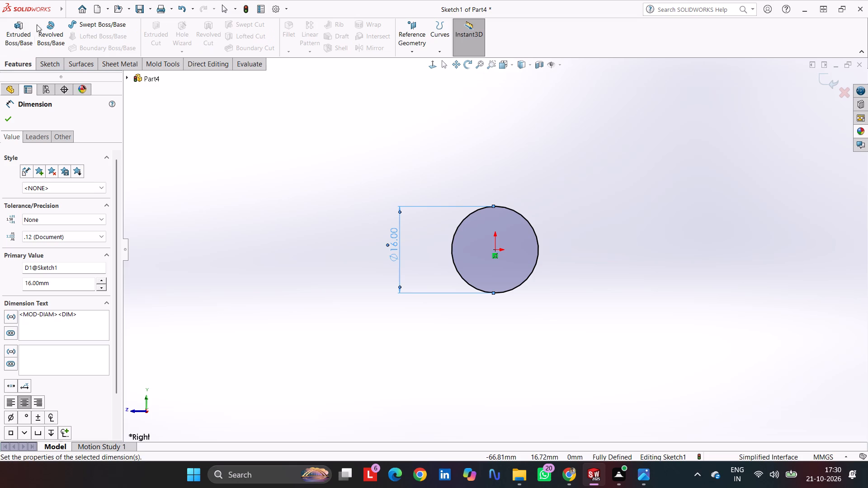
click(24, 24)
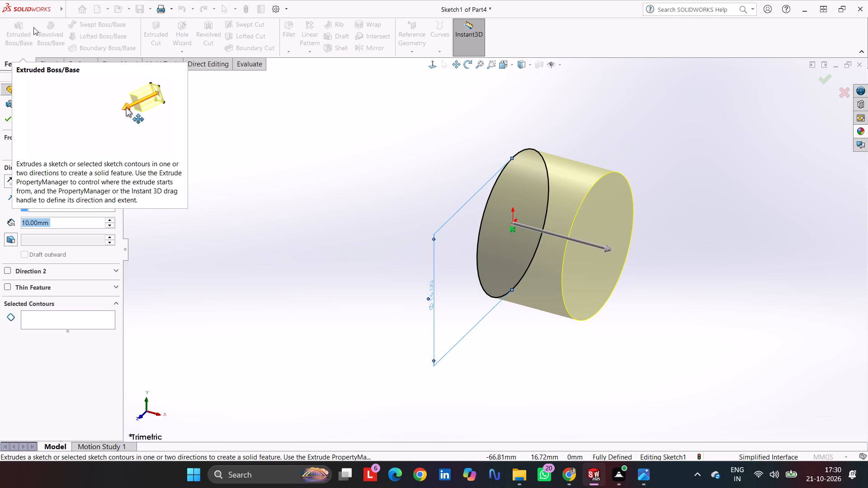
text(10)
key(Return)
key(Return)
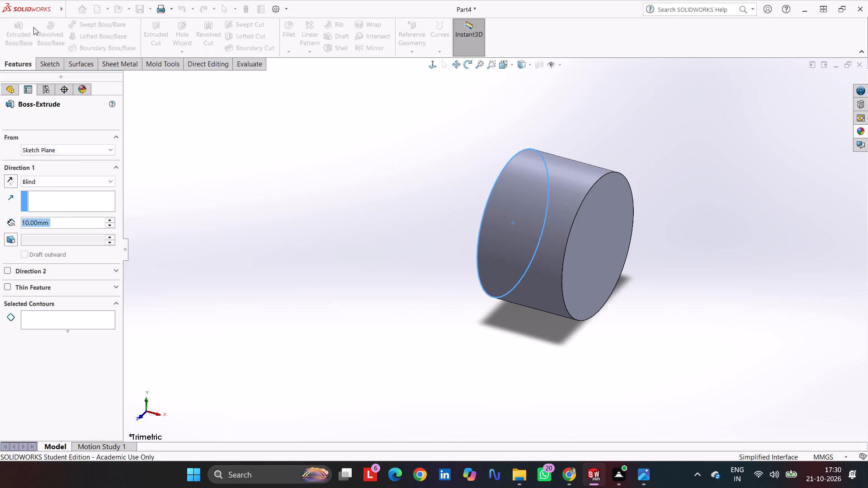
click(787, 192)
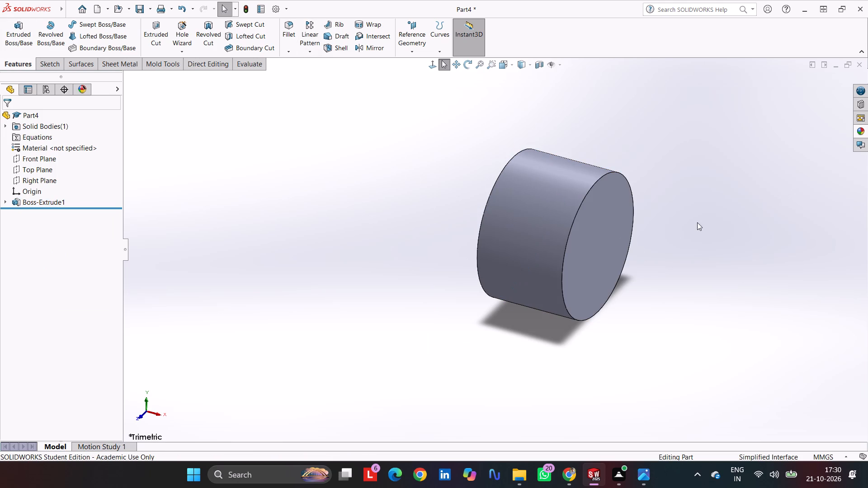
Start a sketch on the cylinder's flat end face and add infinite vertical and horizontal construction lines through the origin.
click(604, 227)
click(649, 200)
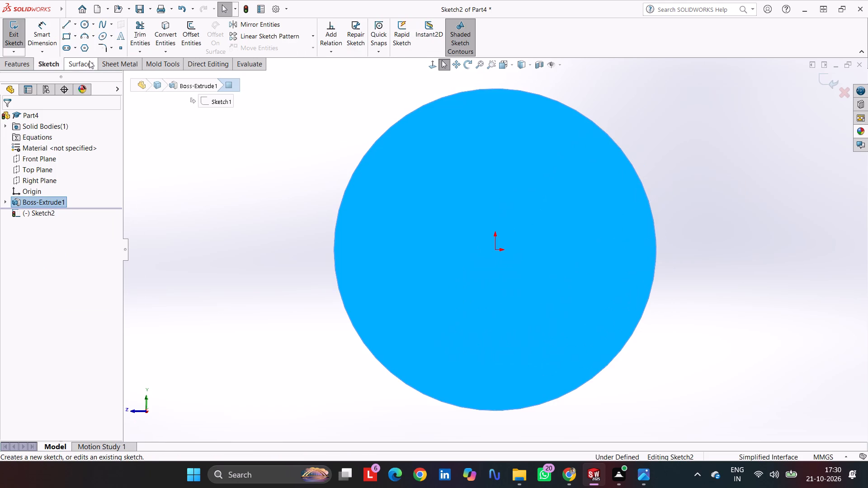
click(69, 22)
click(36, 202)
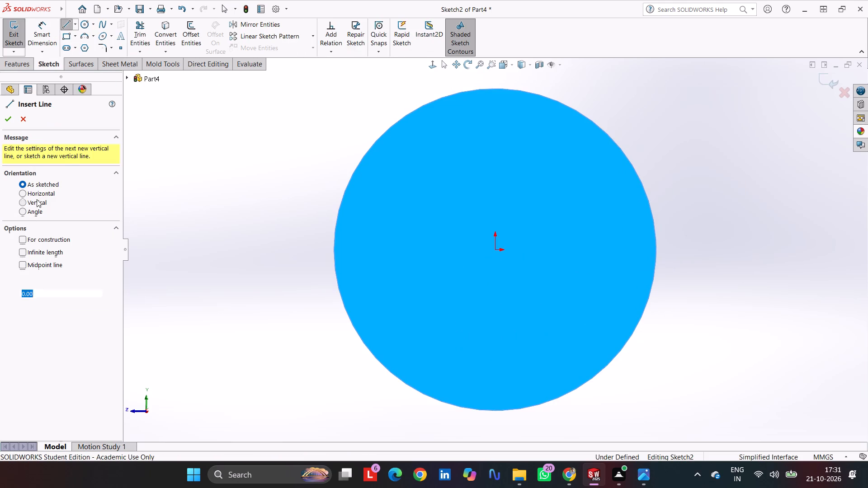
click(43, 254)
click(45, 237)
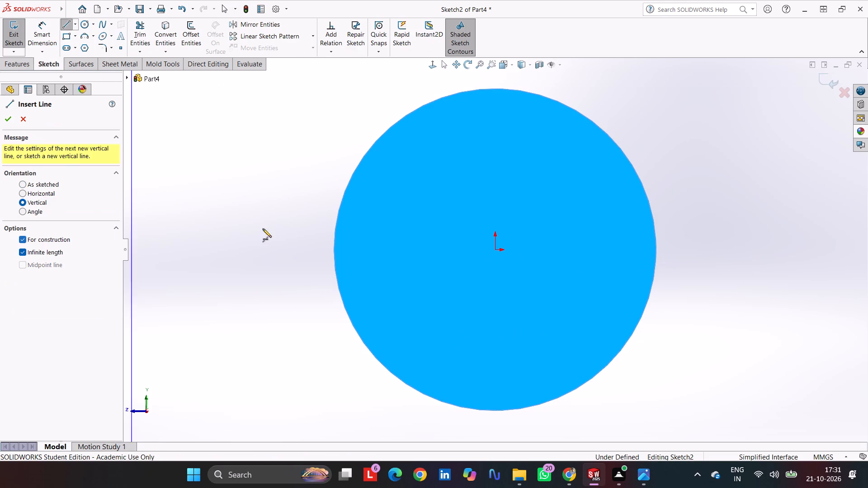
click(494, 250)
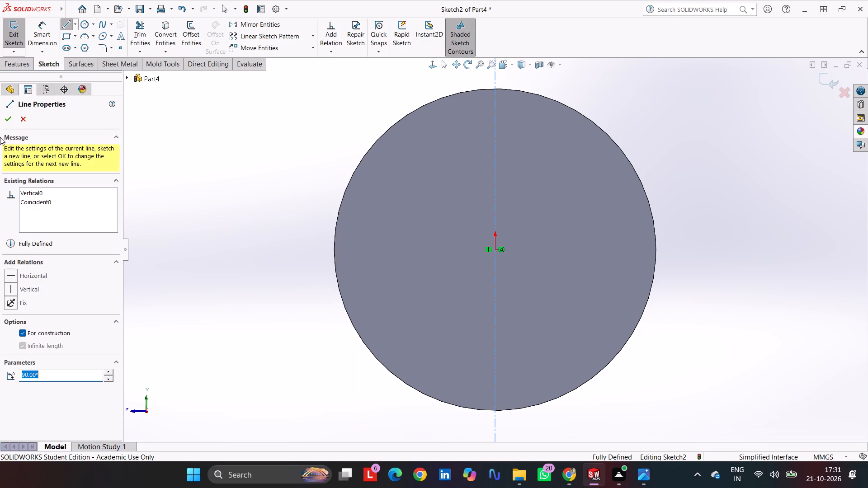
click(6, 116)
click(37, 193)
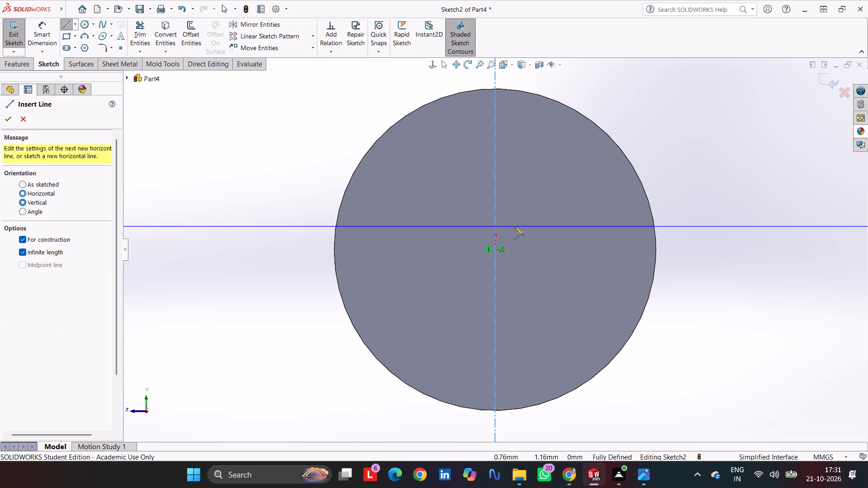
click(494, 248)
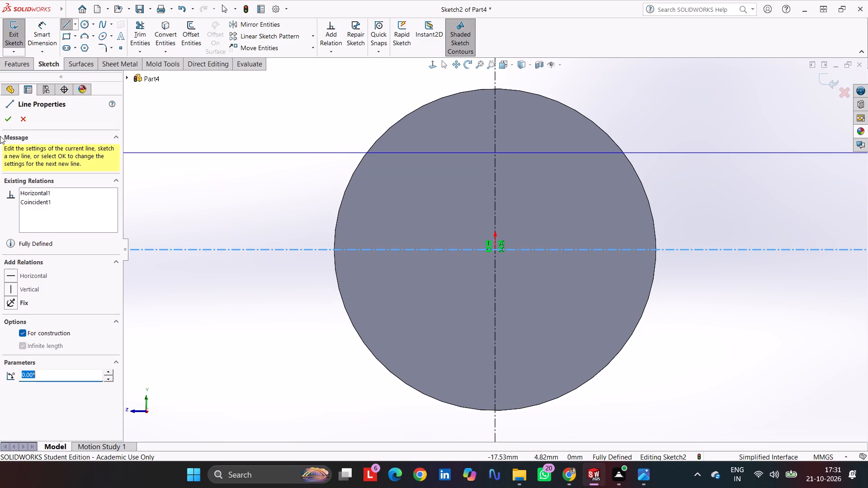
double_click(5, 116)
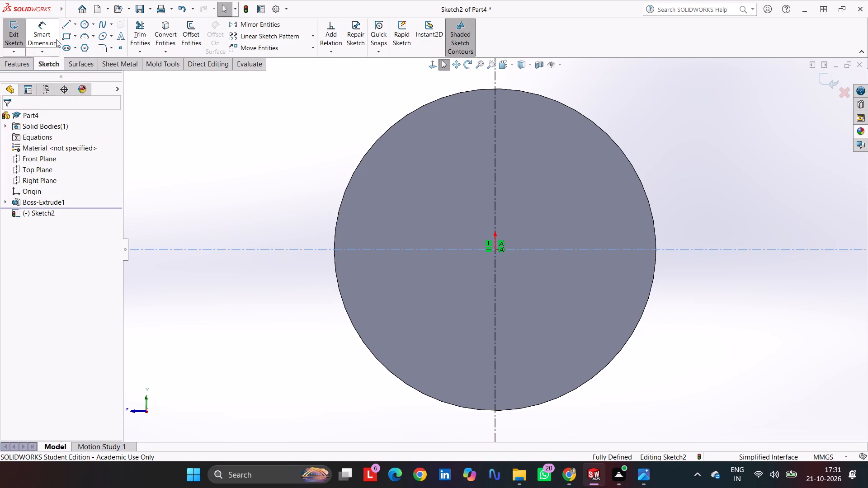
Sketch a six-sided inscribed-circle polygon centred on the origin, about 13.6 mm across corners, with its top vertex on the vertical centreline.
click(83, 49)
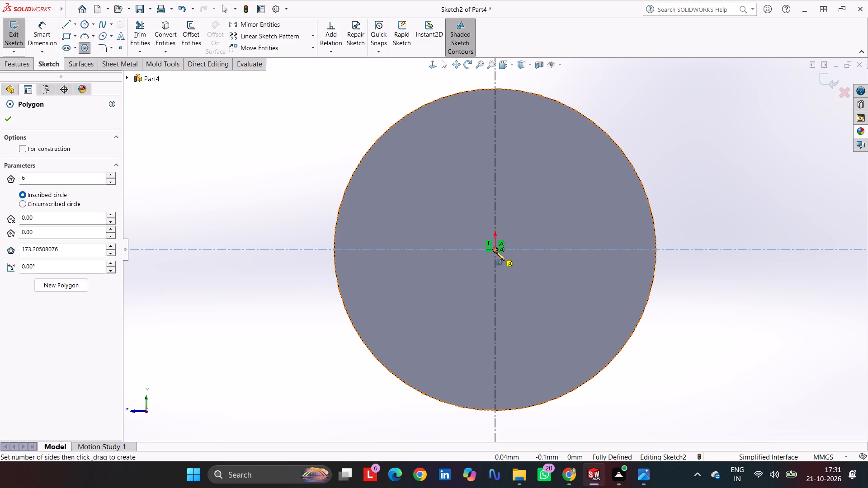
click(495, 249)
click(492, 113)
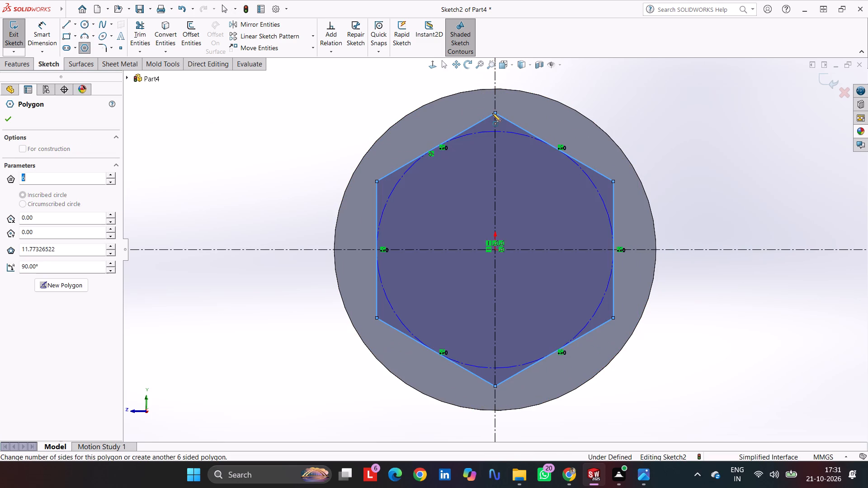
key(Escape)
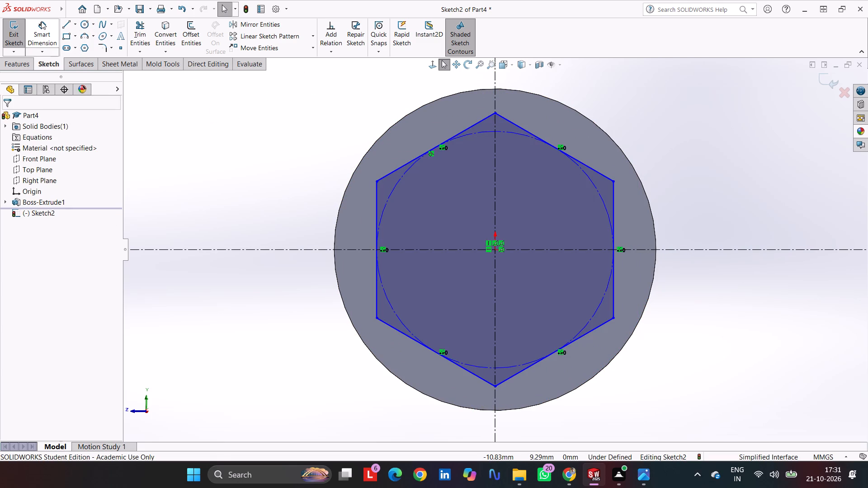
key(Escape)
Add a Vertical relation between the hexagon's centre point and its top vertex.
click(494, 250)
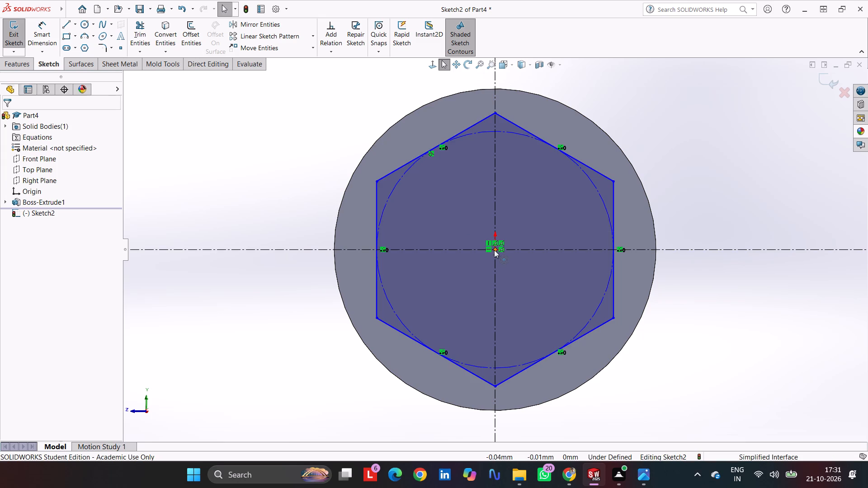
ctrl+click(495, 114)
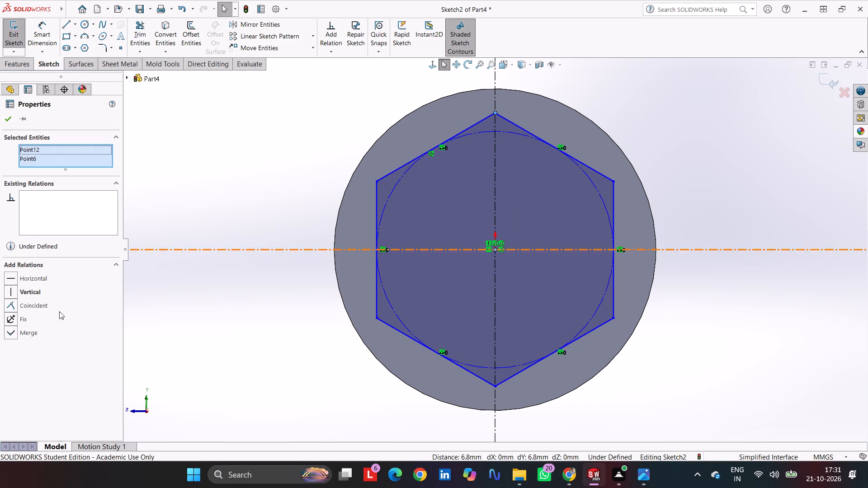
click(30, 291)
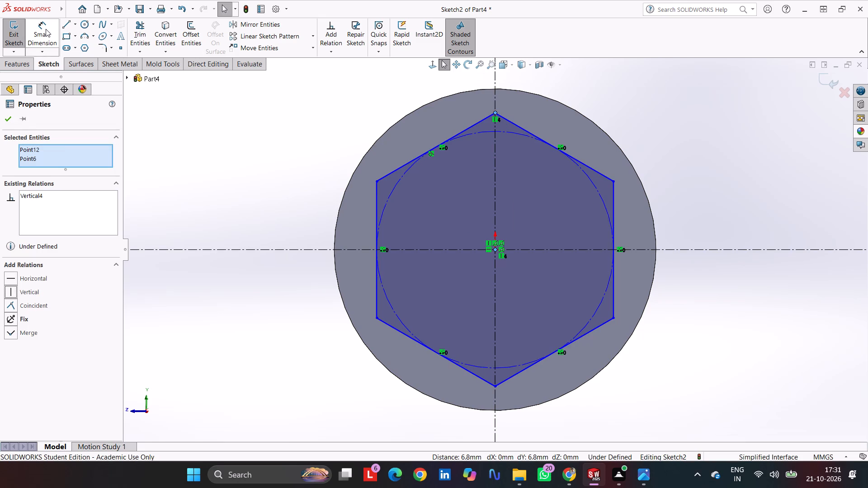
Dimension the distance between the hexagon's top and bottom vertices and set it to 14 mm.
click(46, 29)
click(493, 112)
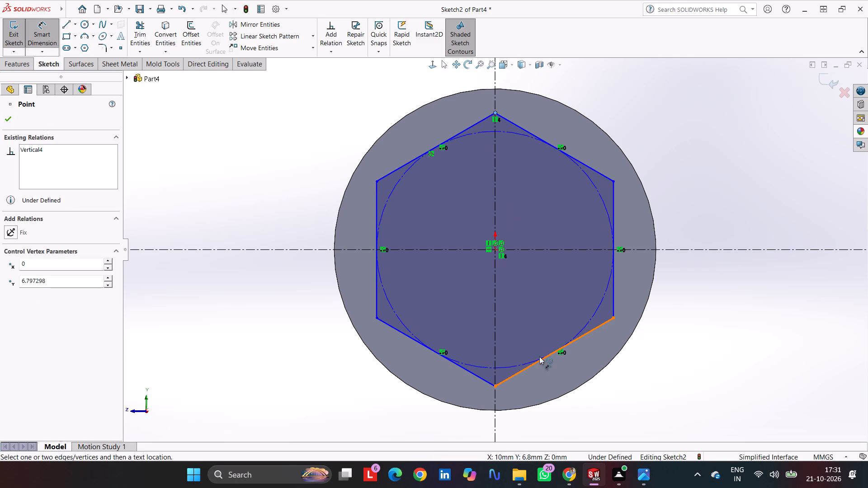
click(494, 388)
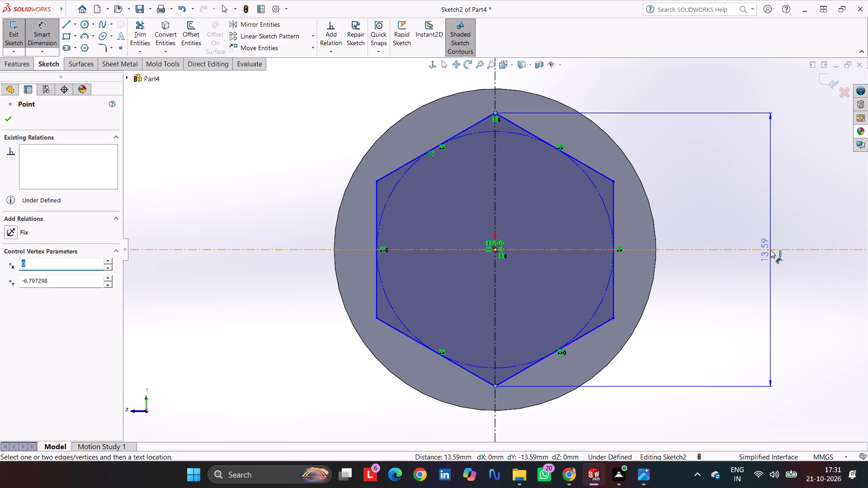
click(770, 250)
text(14)
key(Return)
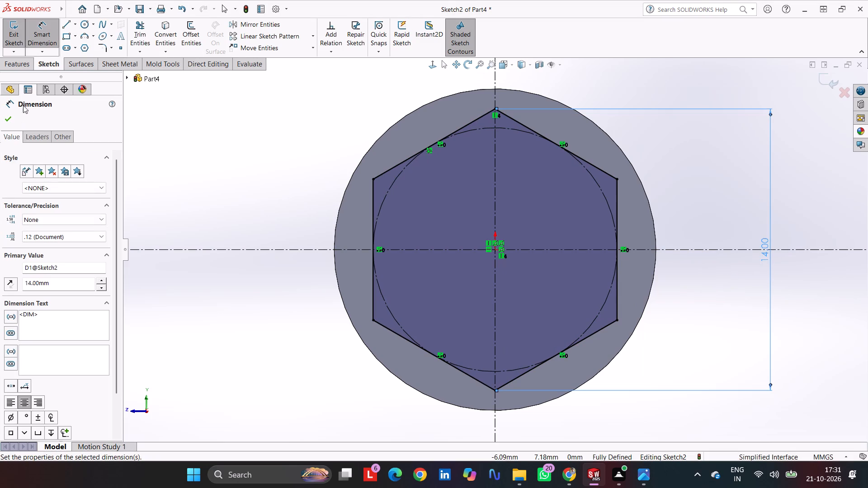
Extrude the hexagon as a blind boss 6 mm outward from the cylinder's end face, merged with the body.
click(12, 62)
click(23, 25)
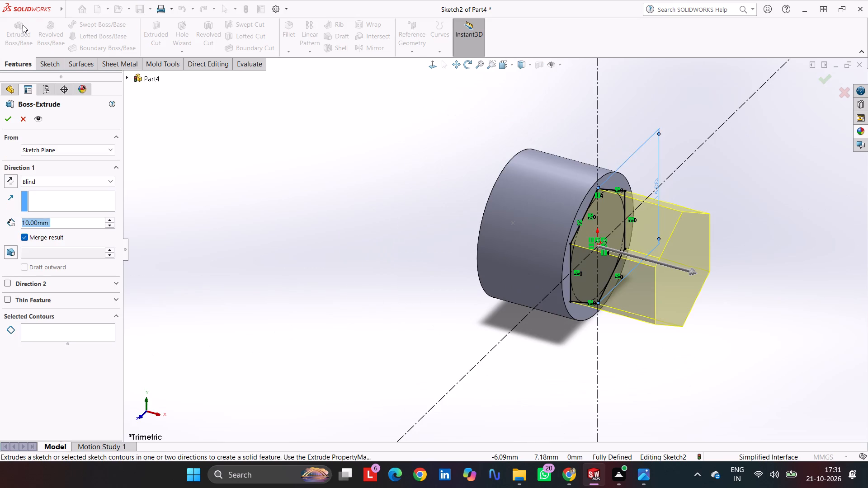
key(6)
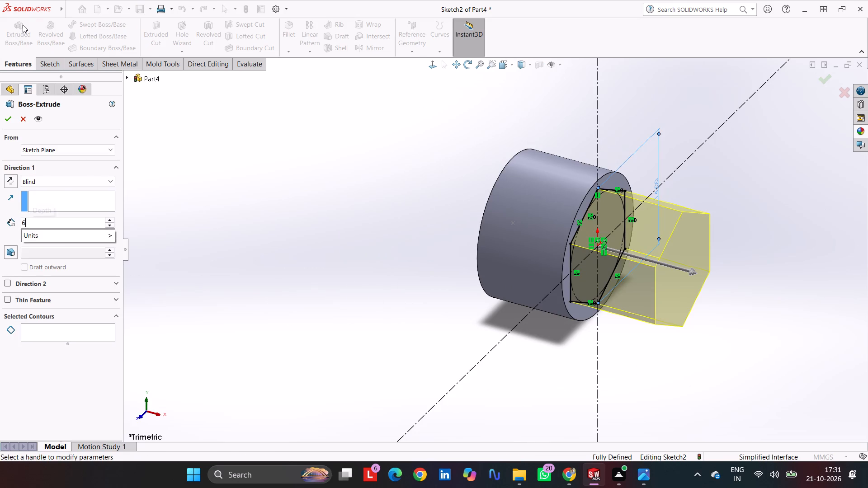
key(Return)
key(Return)
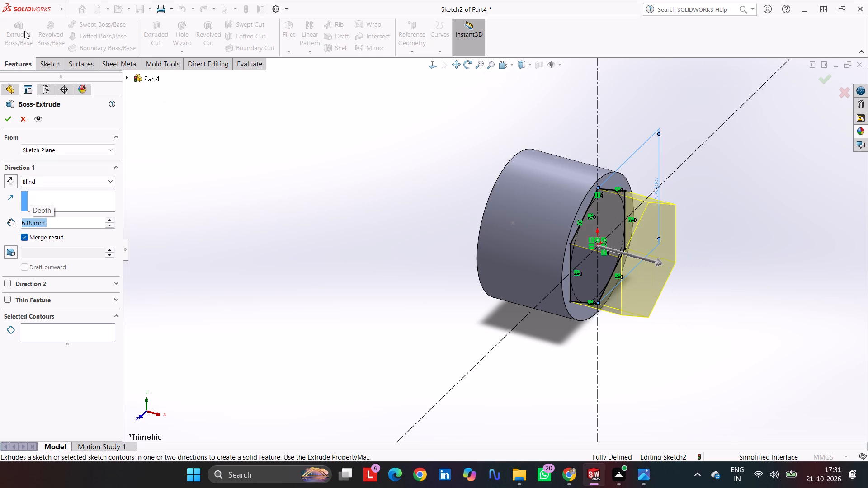
key(Return)
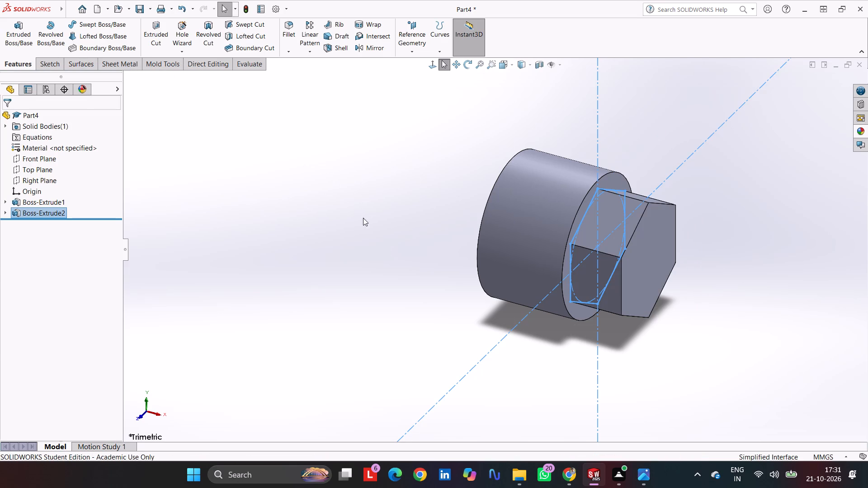
click(378, 195)
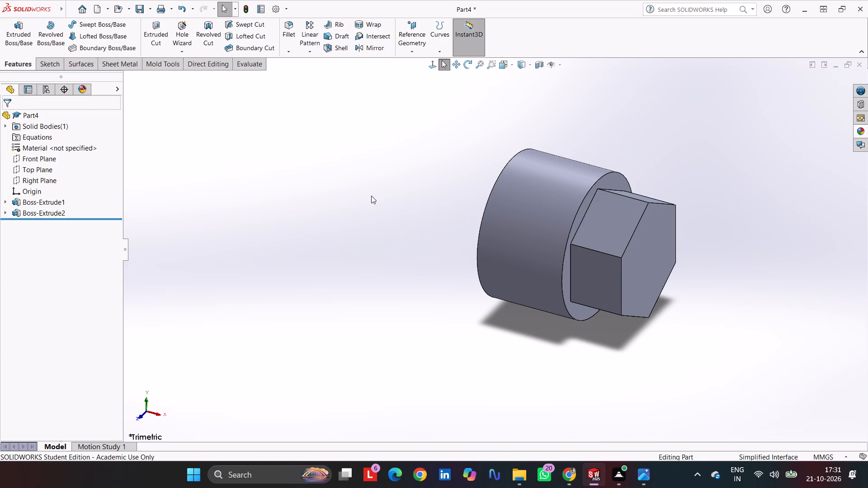
On the cylinder's free end face, opposite the hexagonal boss, sketch a circle centred on the origin, about 9.3 mm in diameter.
middle_drag(372, 198, 480, 259)
click(596, 226)
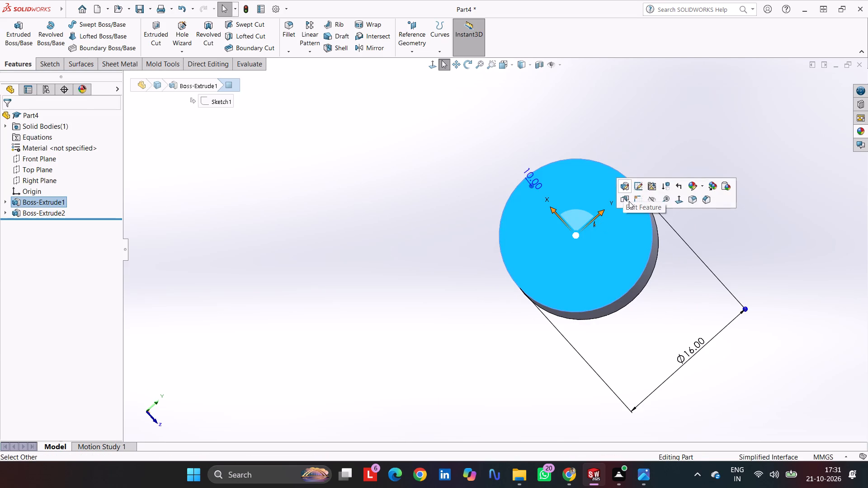
click(638, 200)
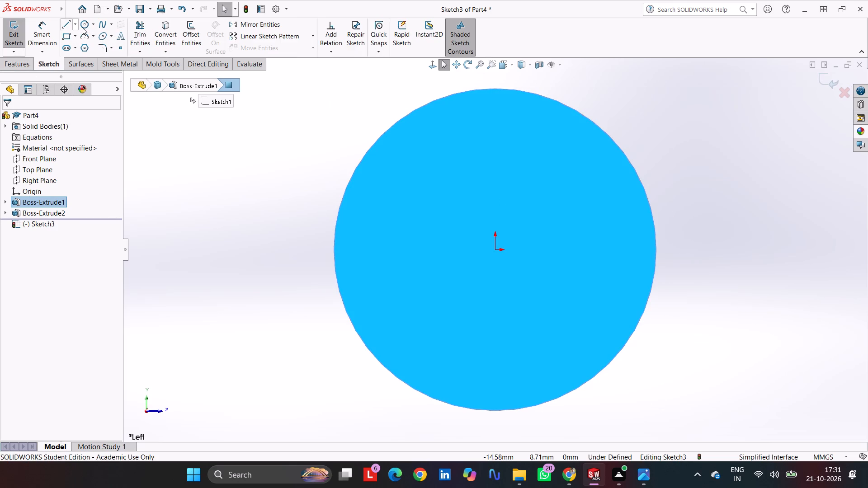
click(87, 24)
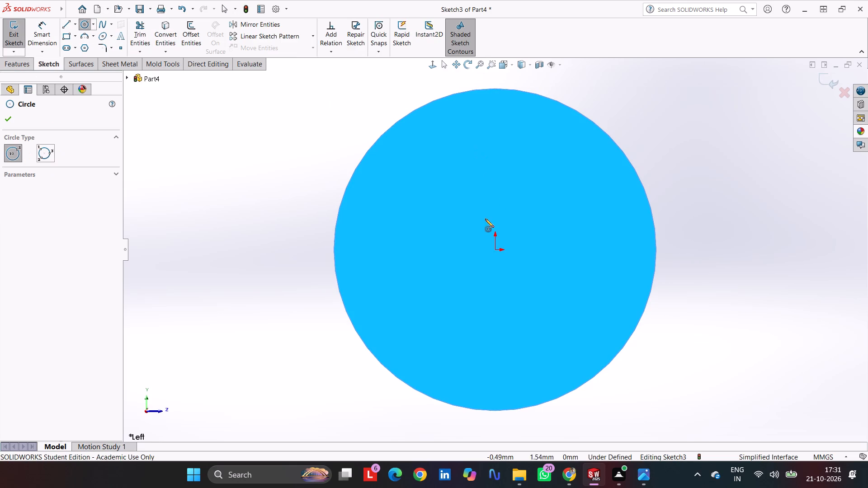
click(495, 248)
click(405, 273)
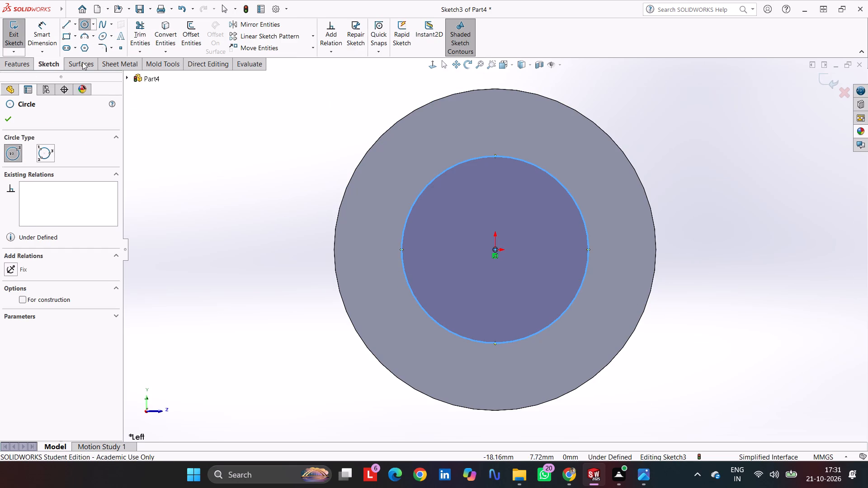
Dimension the circle's diameter and set it to 6 mm.
click(39, 27)
click(434, 181)
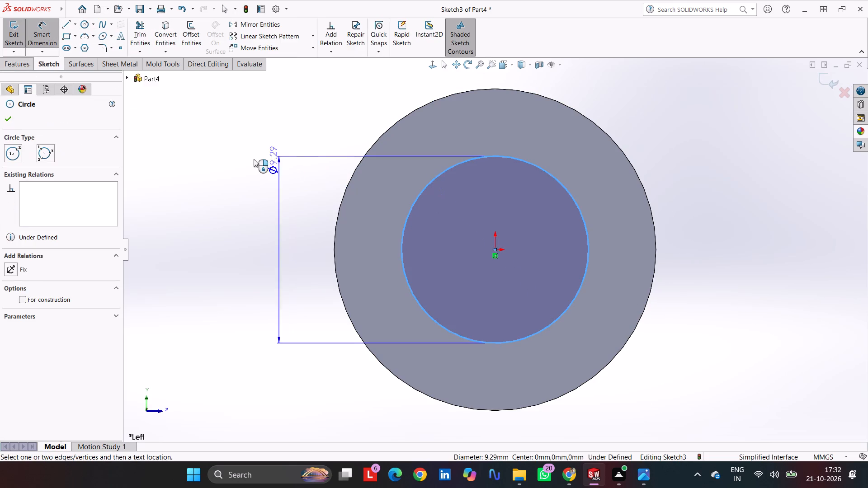
click(253, 159)
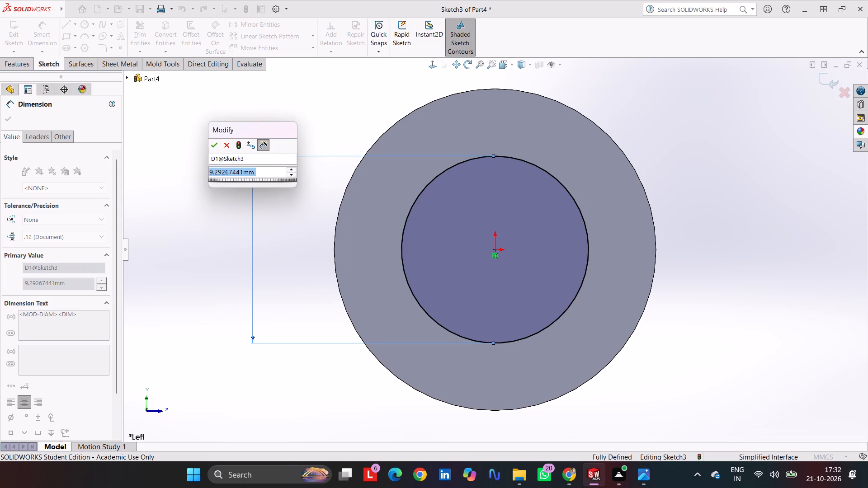
key(6)
key(Return)
Cut-extrude the 6 mm circle Through All, along the axis of the cylinder and hexagonal boss.
click(10, 58)
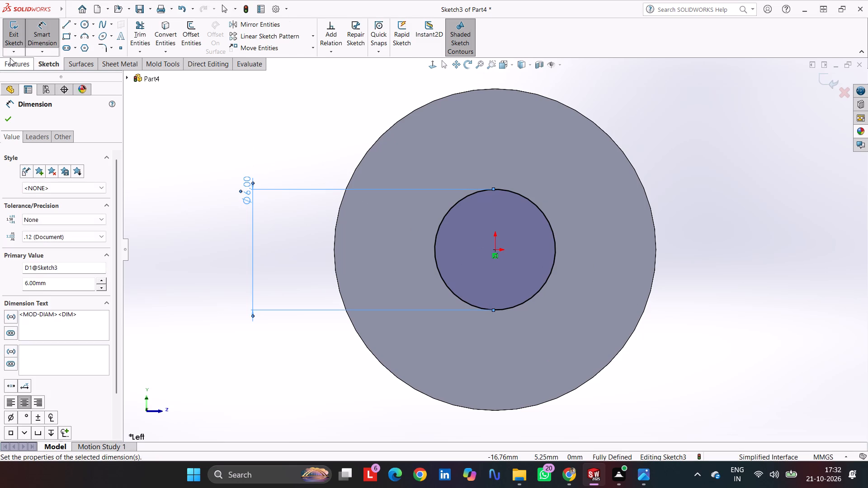
click(155, 34)
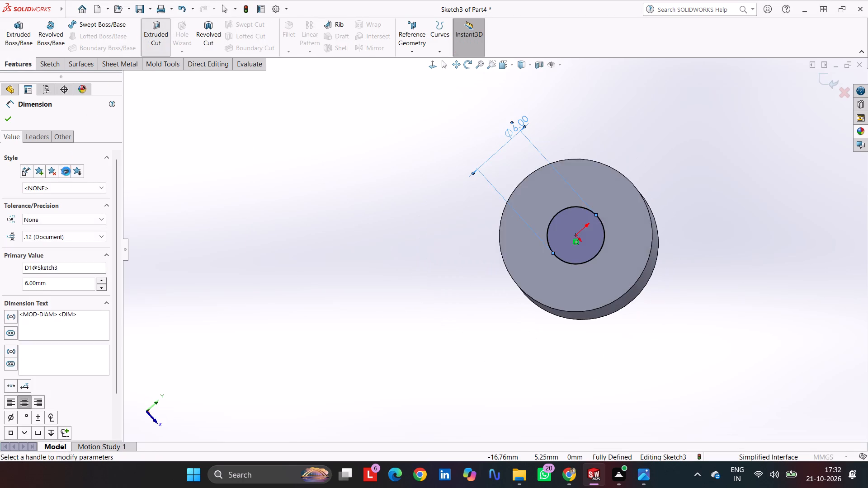
key(Return)
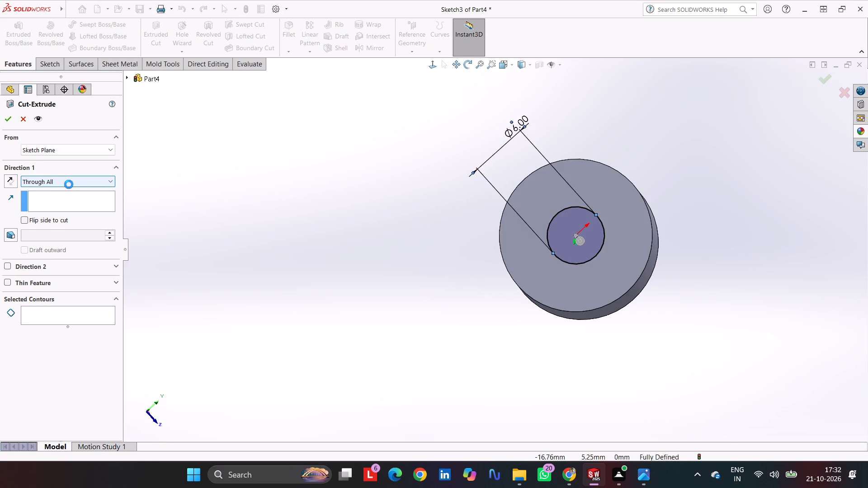
click(373, 164)
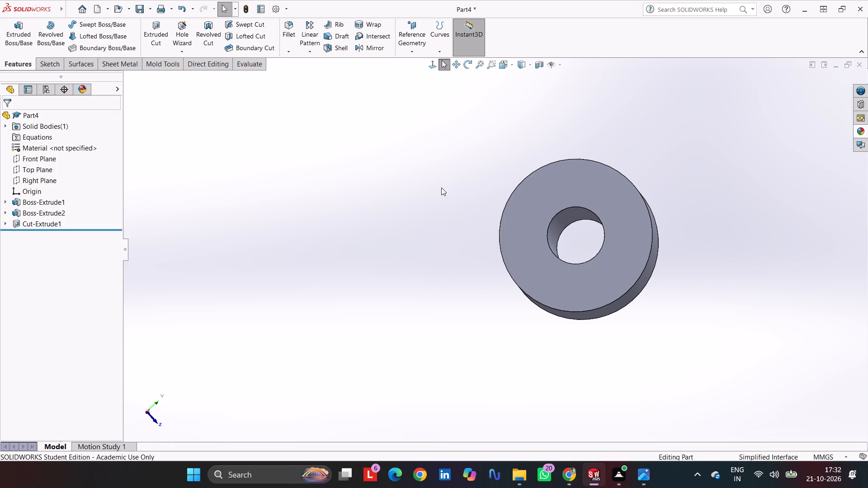
Chamfer the bore's edge on the cylinder's end face with a distance of 2.5 mm and an angle of 45 degrees.
click(289, 53)
click(306, 77)
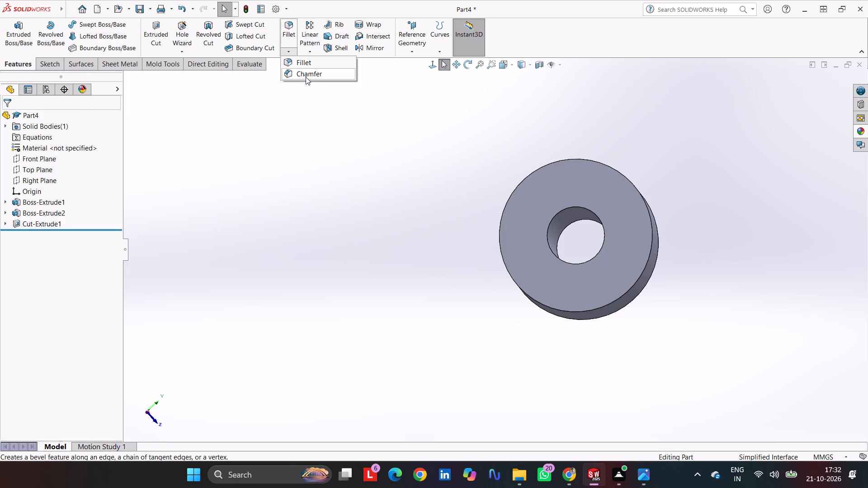
click(556, 214)
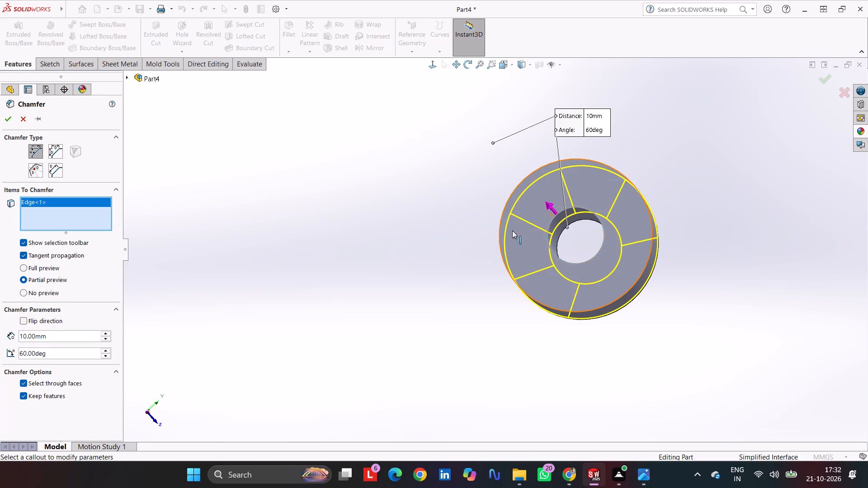
drag(64, 335, 0, 329)
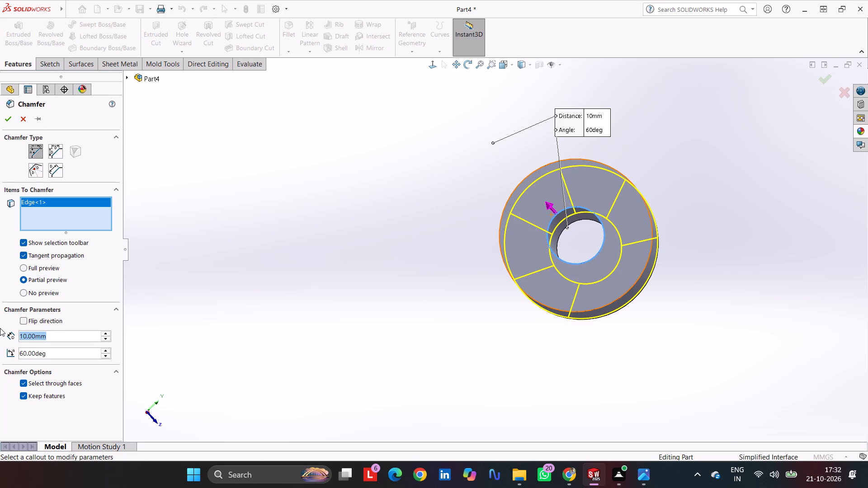
text(2.5)
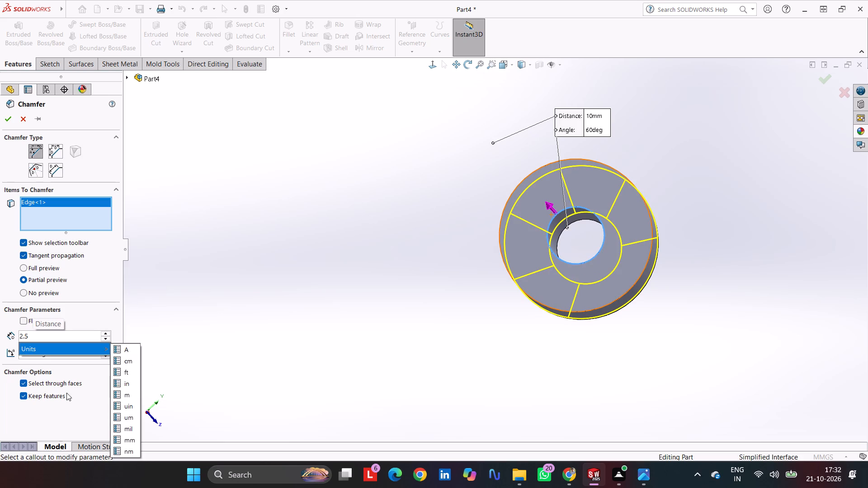
click(59, 419)
drag(56, 358, 0, 350)
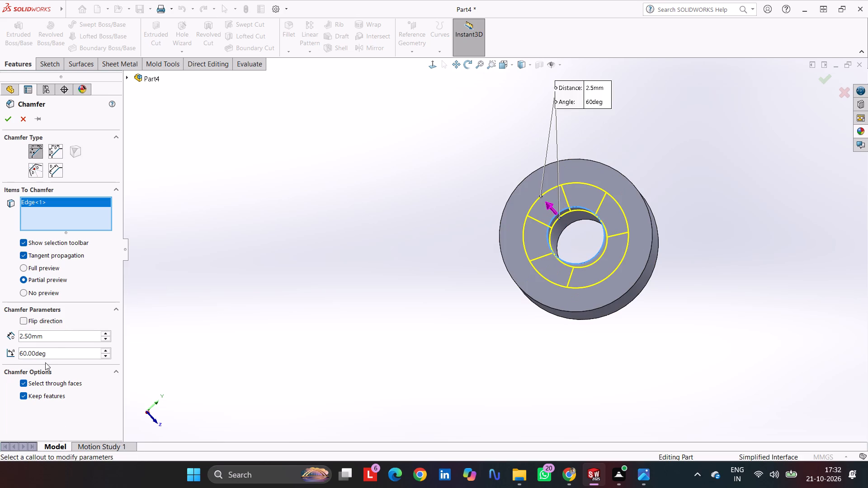
drag(60, 353, 0, 351)
text(45)
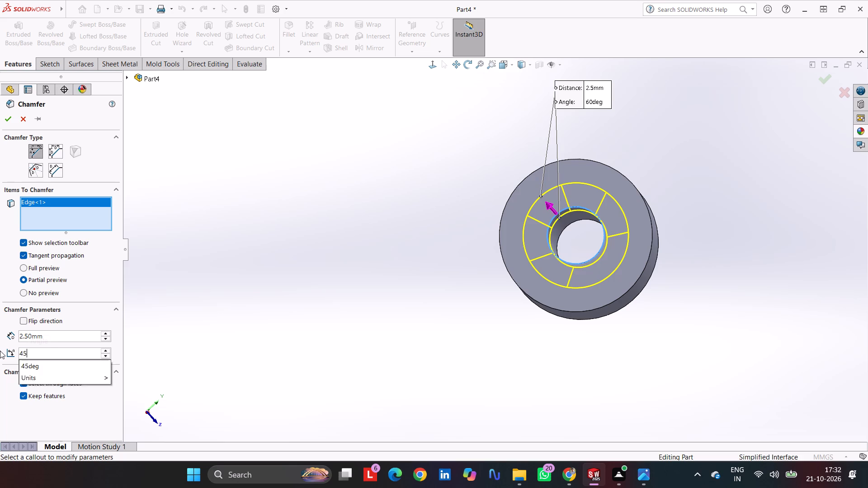
key(Return)
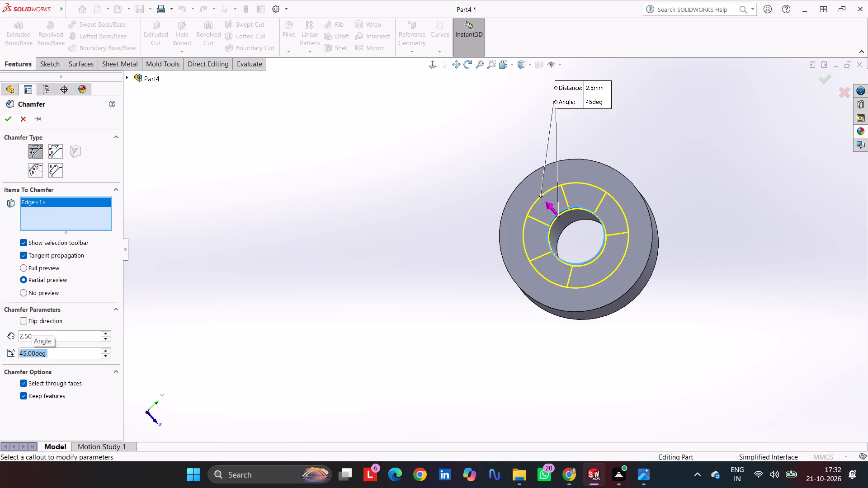
click(8, 122)
click(474, 178)
On the Front Plane, sketch a circle about 2.3 mm in diameter near the hexagonal boss's upper outer corner.
middle_drag(442, 195, 379, 236)
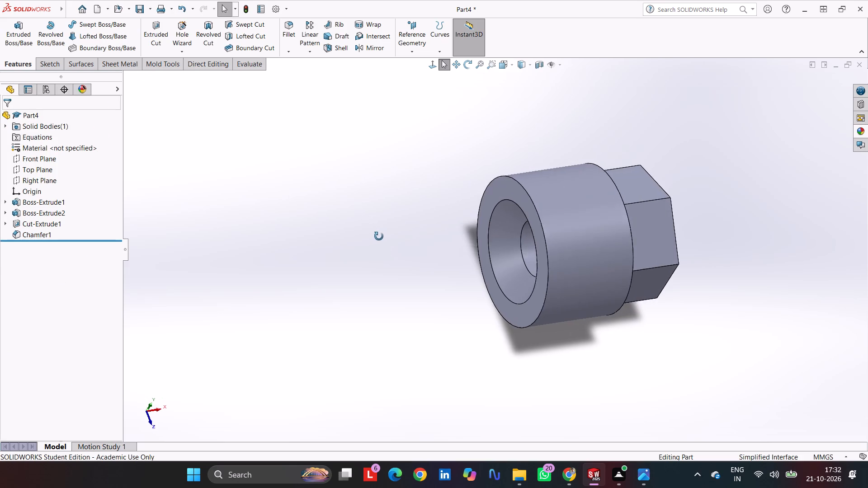
middle_drag(379, 236, 361, 266)
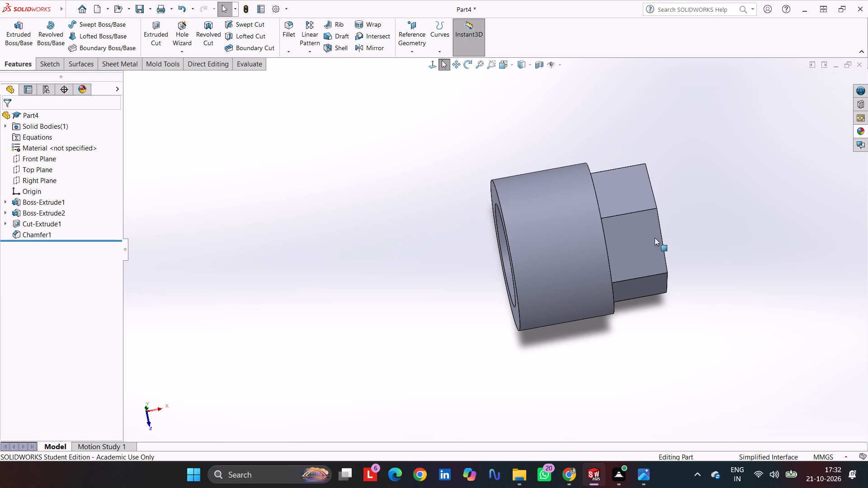
middle_drag(702, 206, 679, 238)
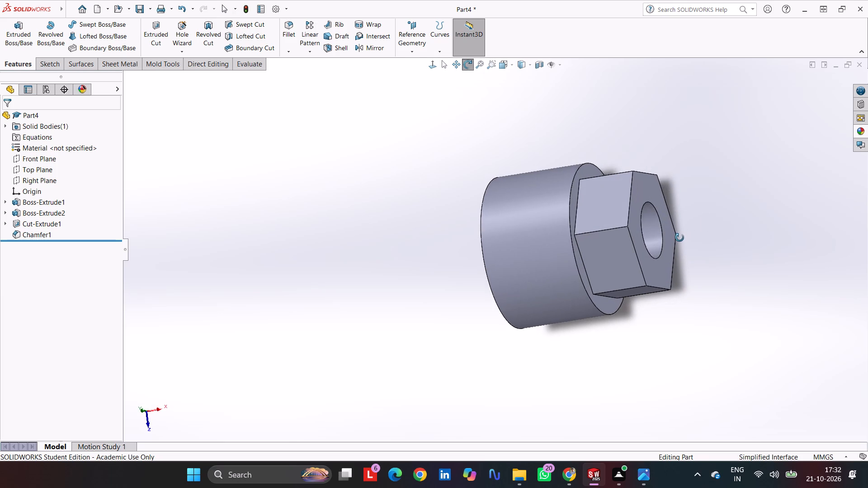
middle_drag(679, 238, 682, 243)
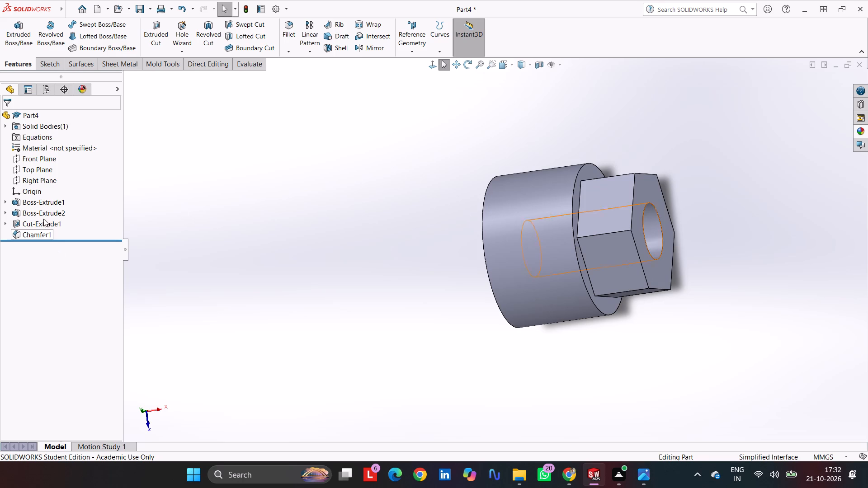
click(42, 163)
click(47, 68)
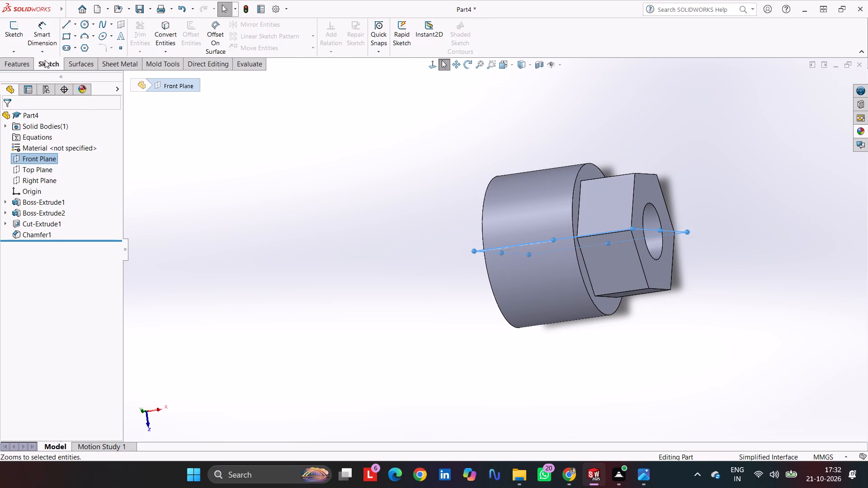
click(16, 26)
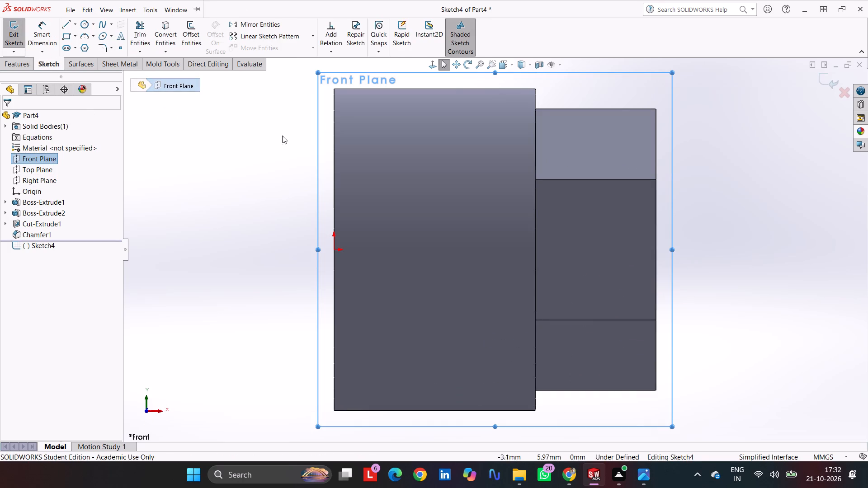
click(85, 24)
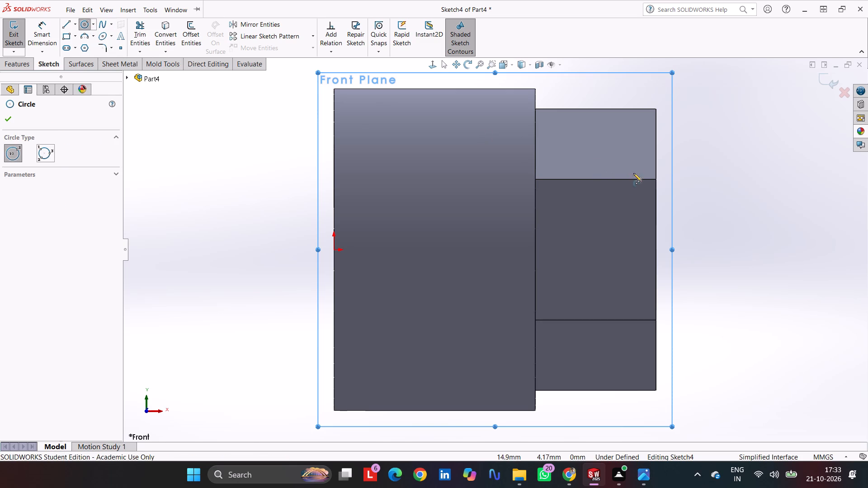
click(625, 136)
click(605, 148)
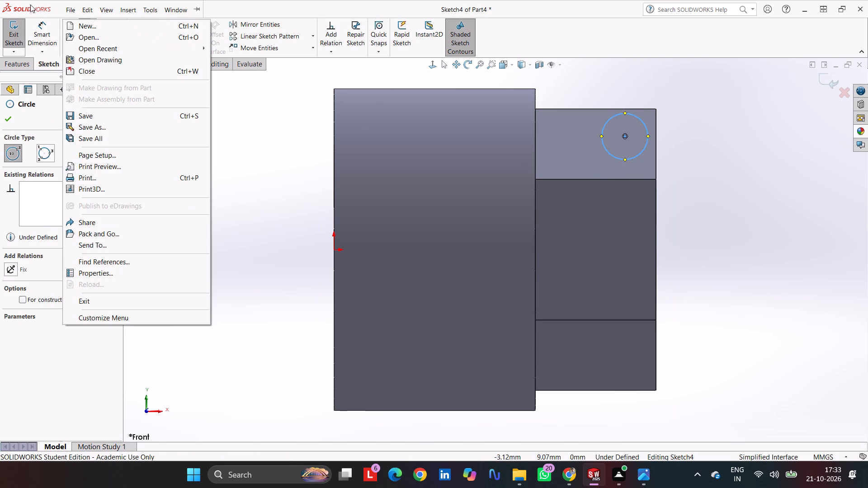
Dimension the small circle's diameter and set it to 4 mm.
click(41, 27)
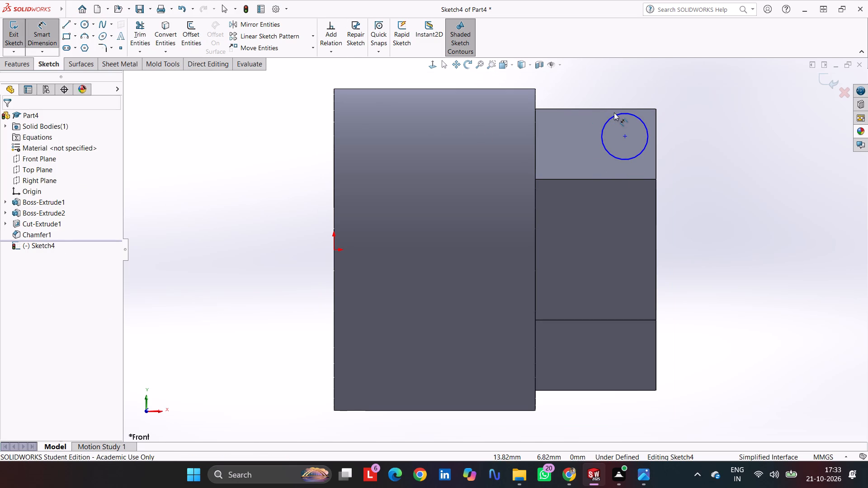
click(602, 137)
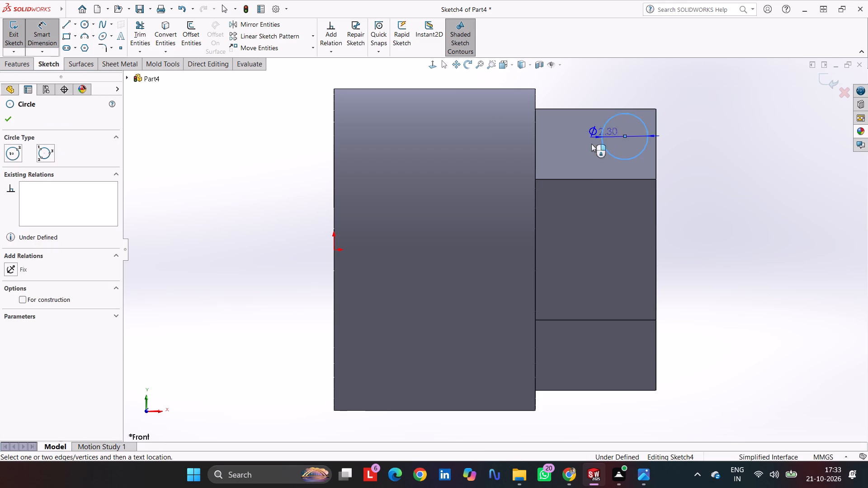
click(581, 165)
key(4)
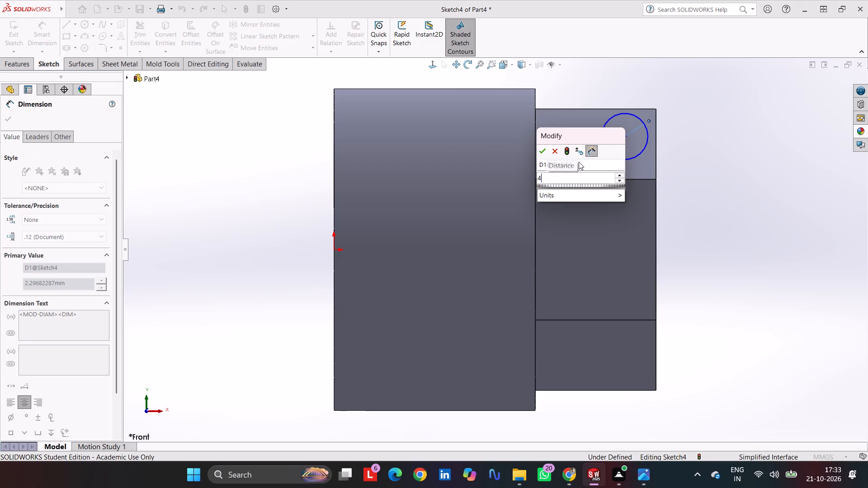
key(Return)
key(Escape)
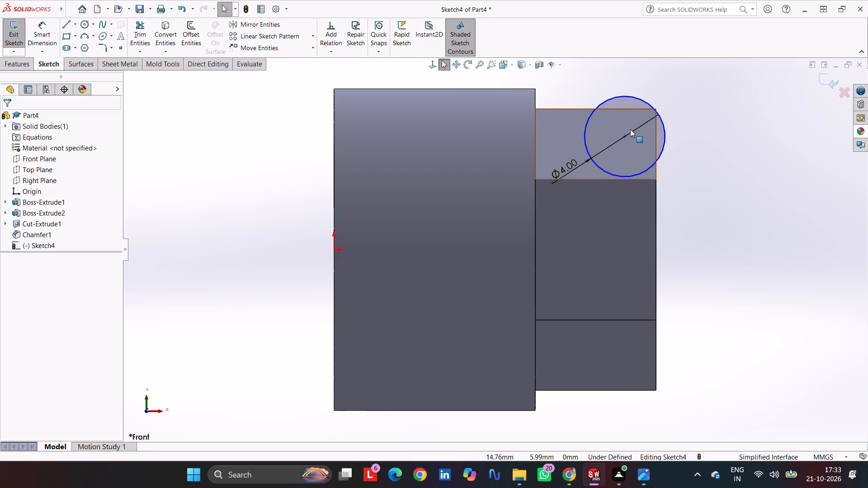
Move the 4 mm circle inward and make it tangent to the hexagonal boss's outer end edge and its top edge.
drag(623, 137, 595, 161)
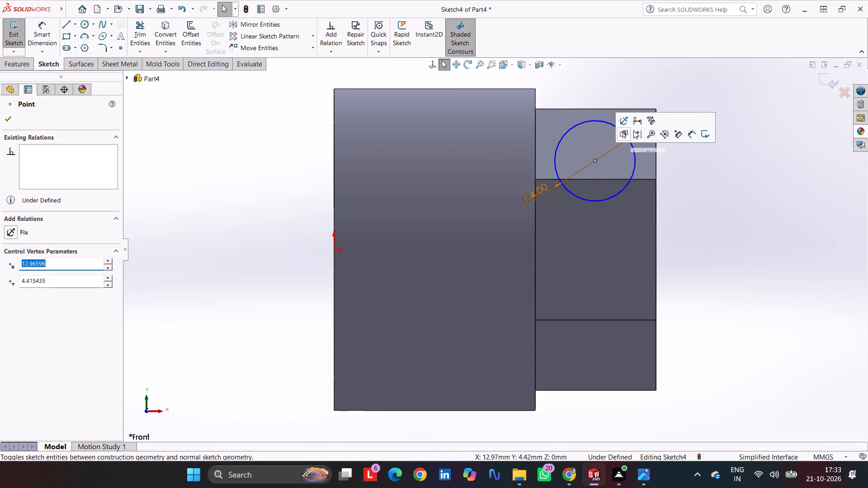
scroll(635, 130, down, 5)
click(635, 159)
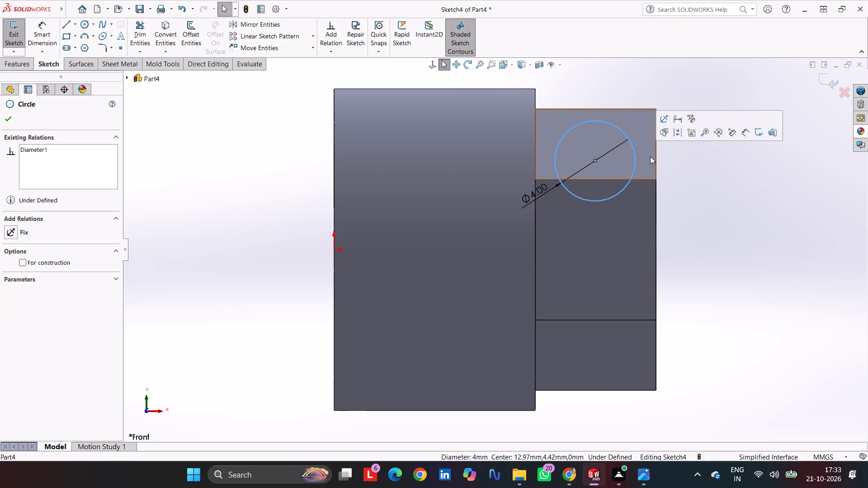
ctrl+click(656, 155)
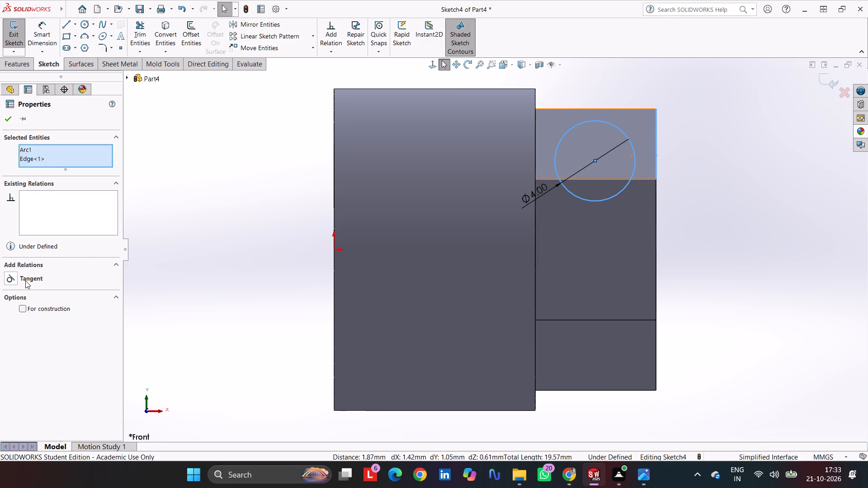
click(25, 281)
click(616, 108)
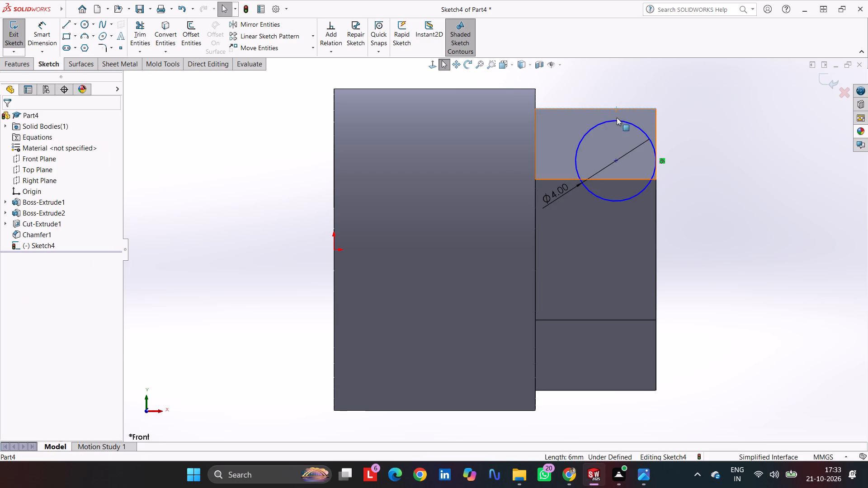
ctrl+click(625, 124)
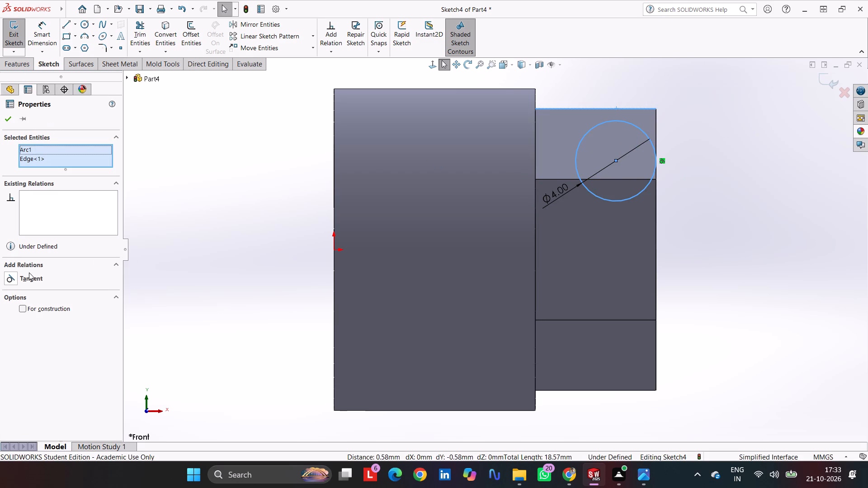
click(32, 270)
click(32, 276)
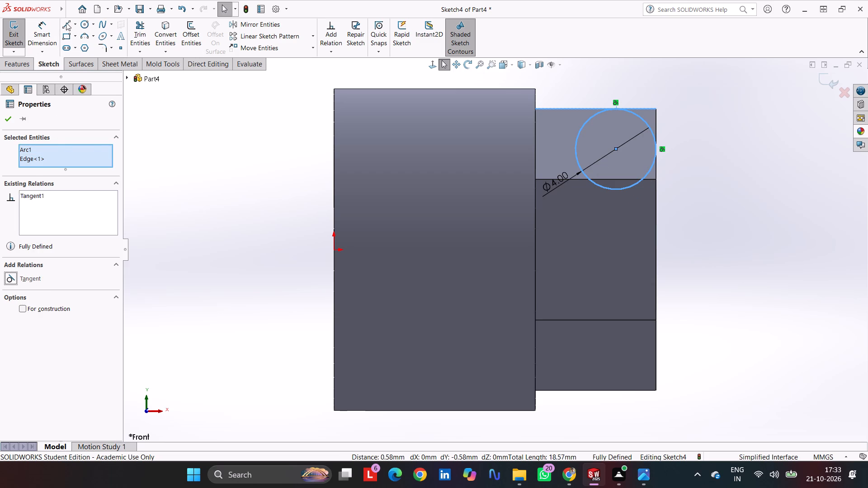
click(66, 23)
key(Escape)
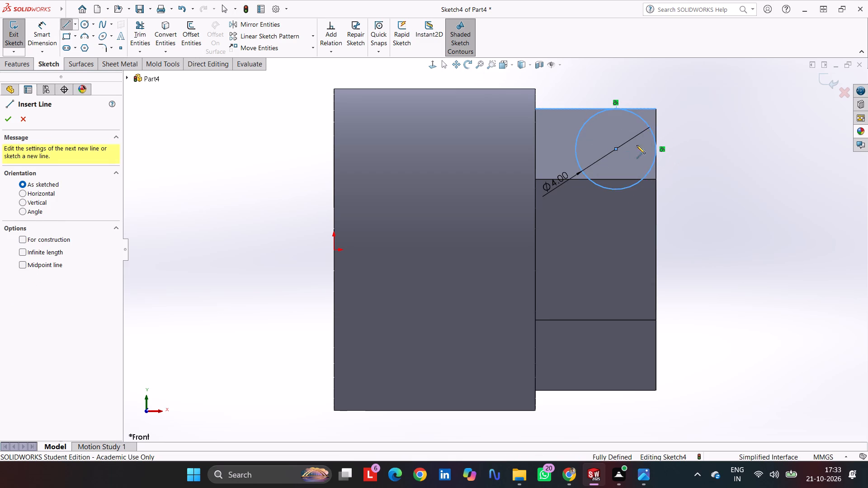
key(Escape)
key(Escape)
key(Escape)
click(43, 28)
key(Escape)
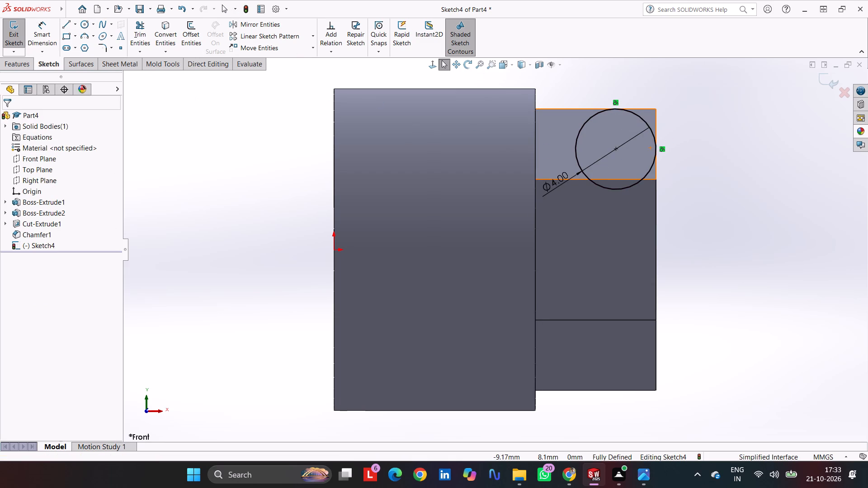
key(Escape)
Sketch two connected lines from the circle's top tangent point to the boss's outer corner and down to its end-edge tangent point.
click(64, 26)
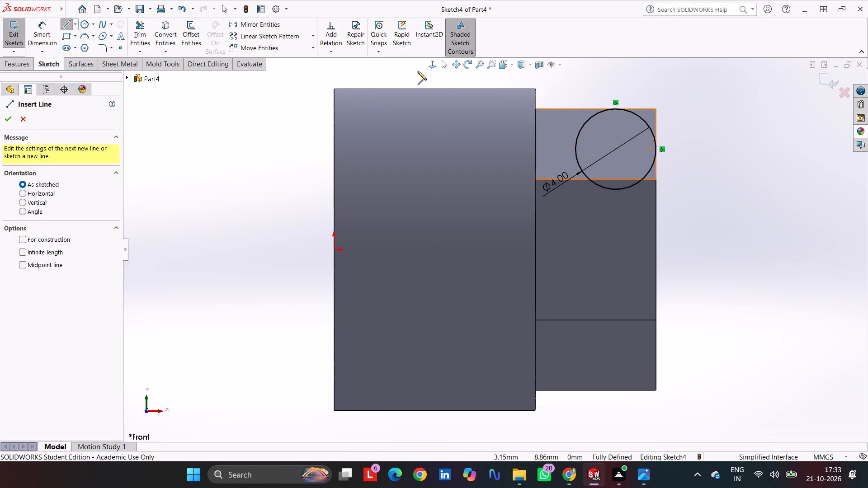
click(616, 108)
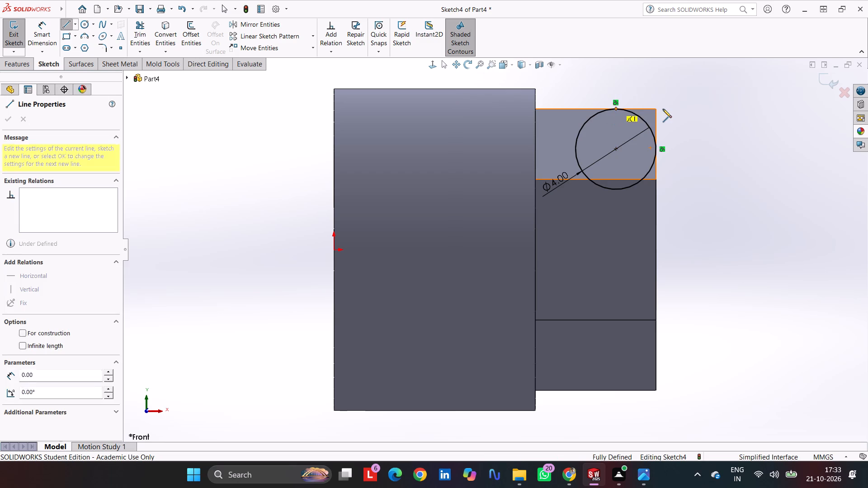
click(656, 108)
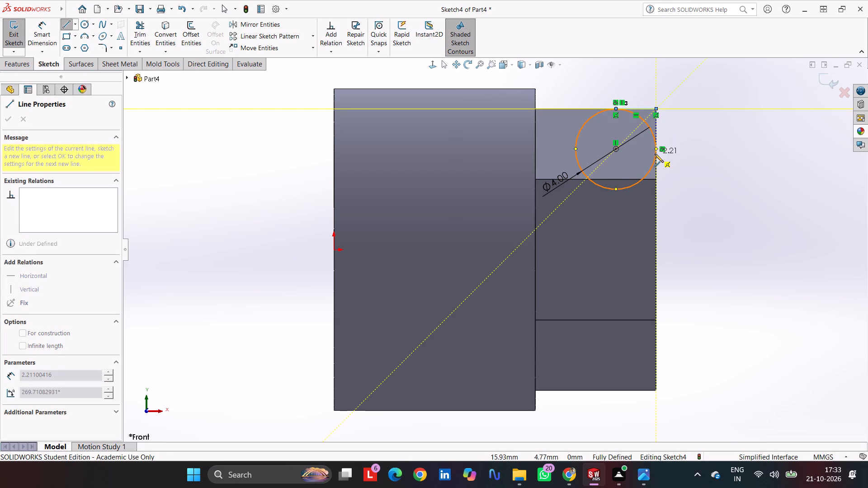
click(656, 150)
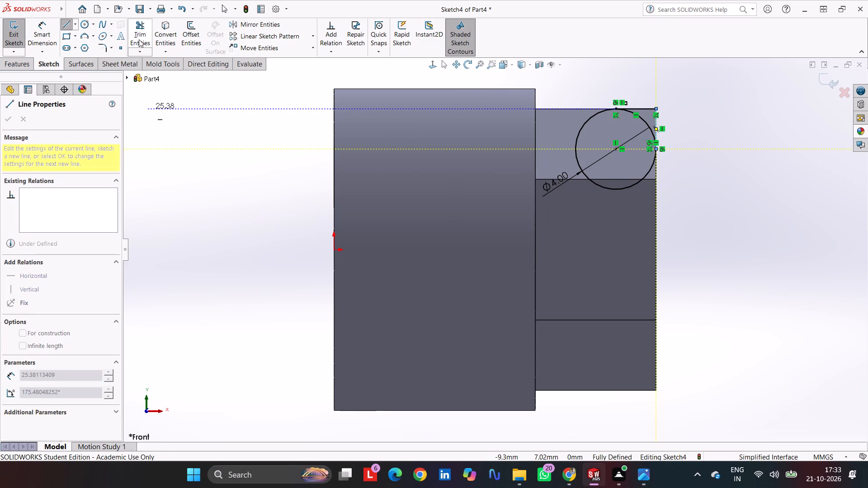
Trim the circle so only the quarter arc facing the boss's outer corner remains.
click(143, 27)
drag(612, 172, 600, 225)
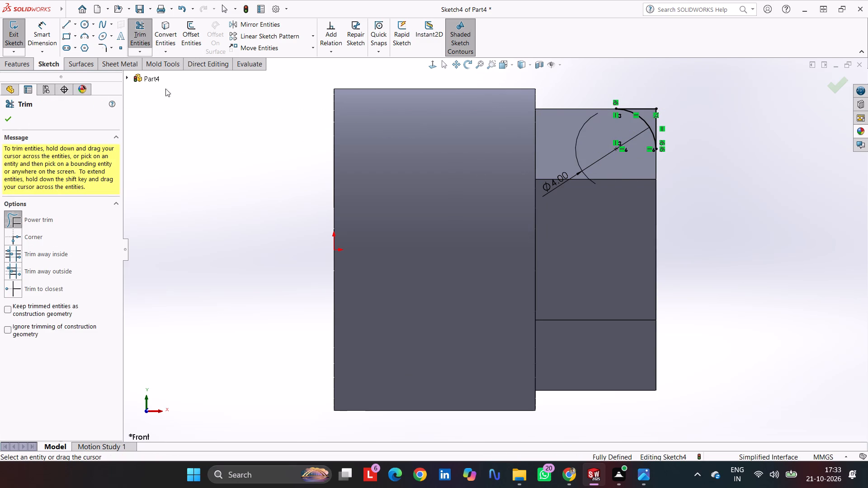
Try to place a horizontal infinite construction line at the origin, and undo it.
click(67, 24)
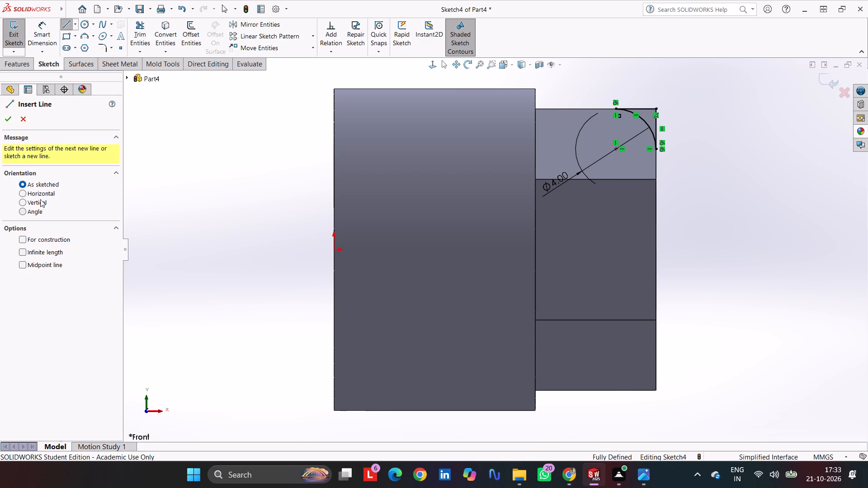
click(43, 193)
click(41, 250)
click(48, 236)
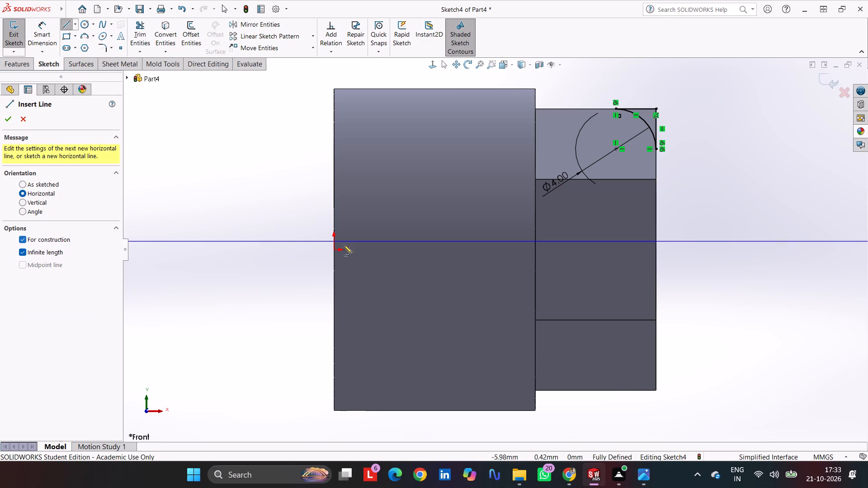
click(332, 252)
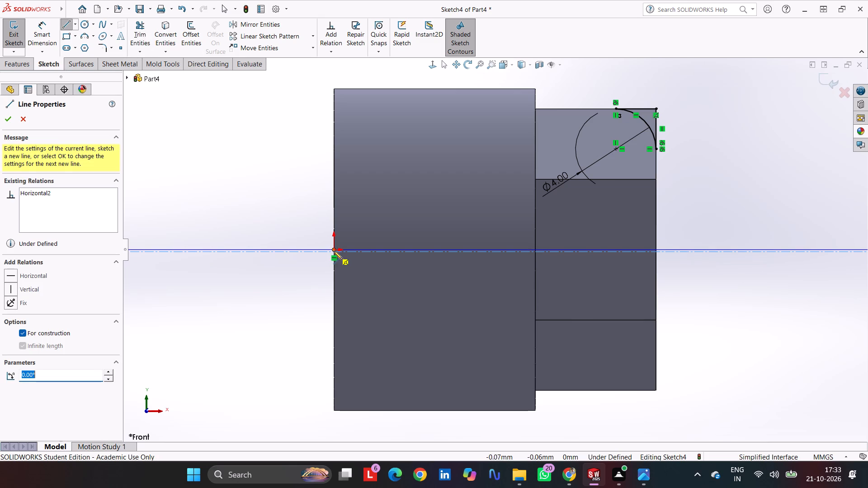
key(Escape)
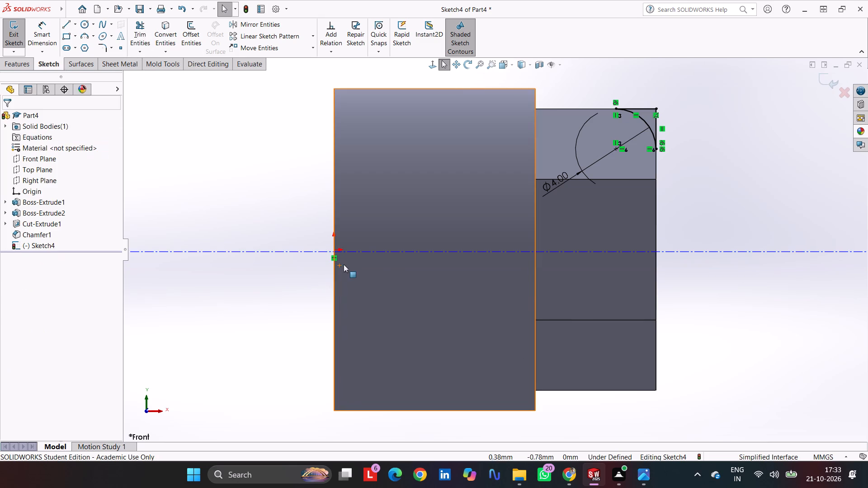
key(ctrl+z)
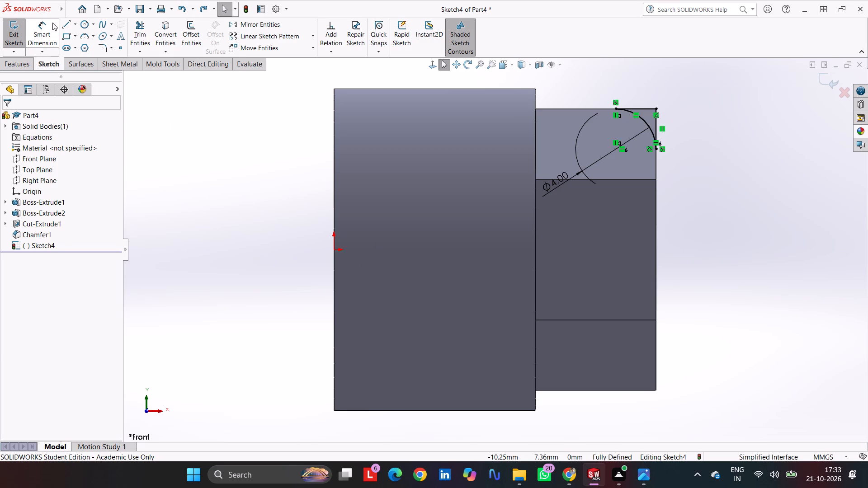
Sketch a horizontal, infinite-length construction line coincident with the origin as the axis of revolution.
click(61, 25)
click(38, 194)
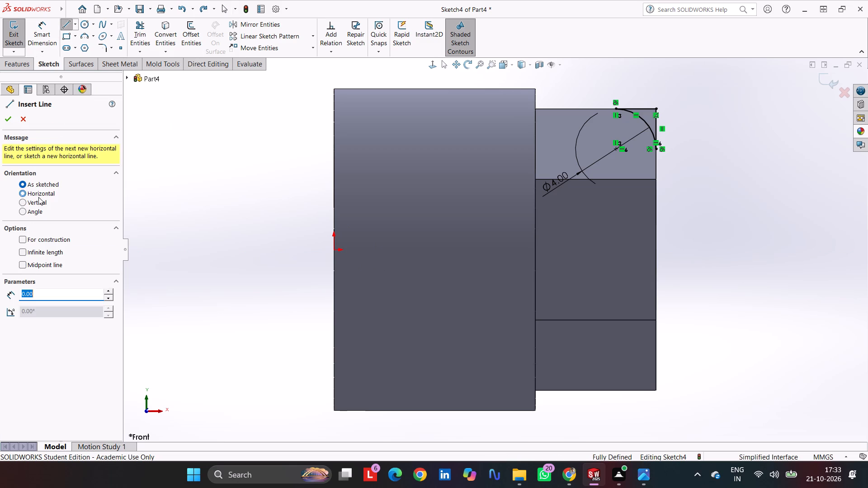
click(50, 252)
click(53, 239)
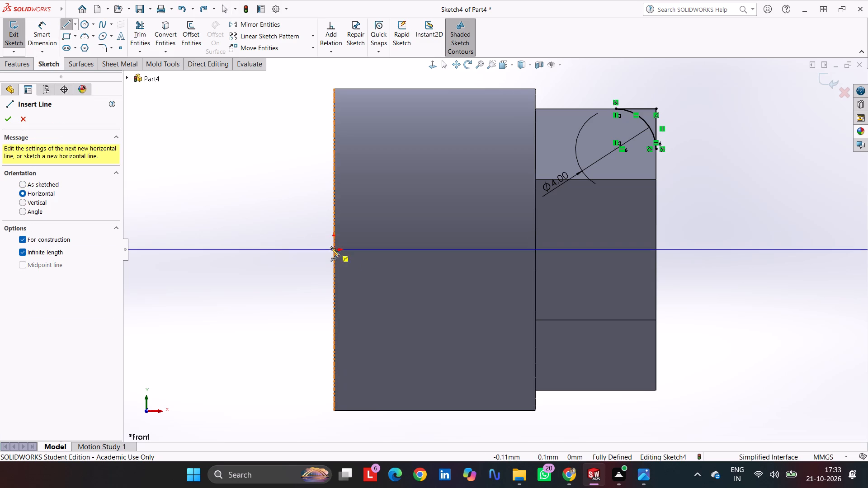
click(333, 250)
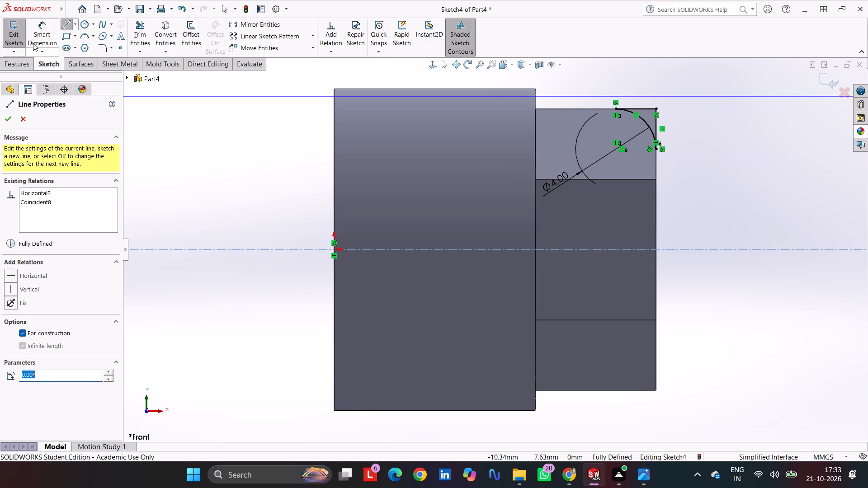
double_click(3, 119)
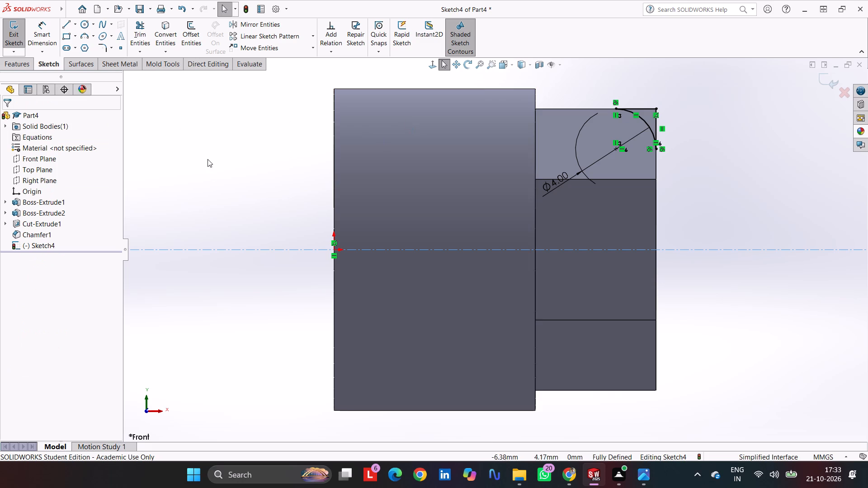
click(215, 138)
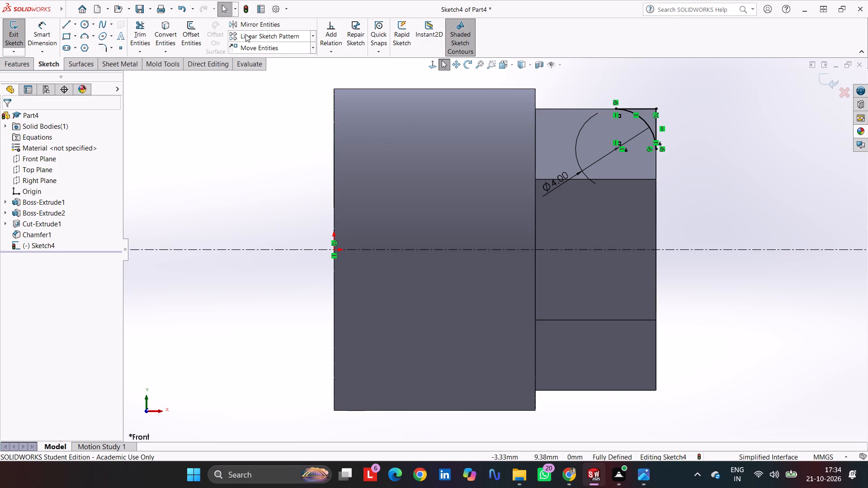
Revolve-cut the corner profile 360 degrees about the horizontal construction line to round the hexagonal boss's outer corners.
click(30, 61)
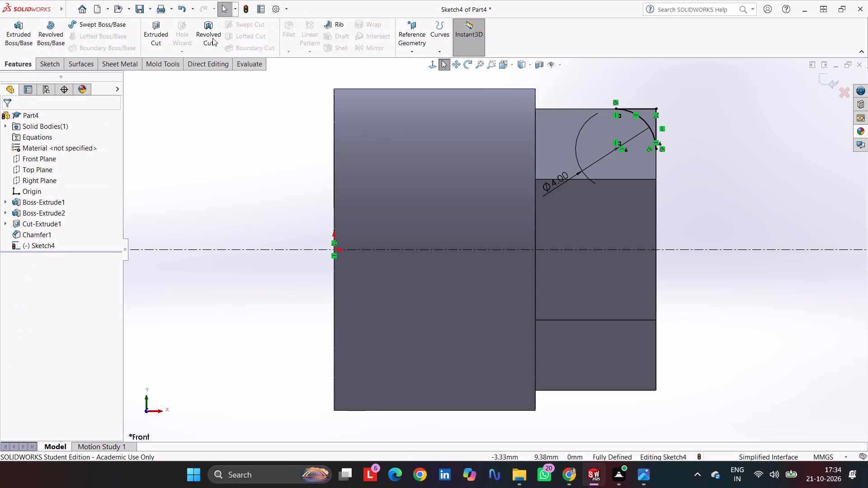
click(209, 32)
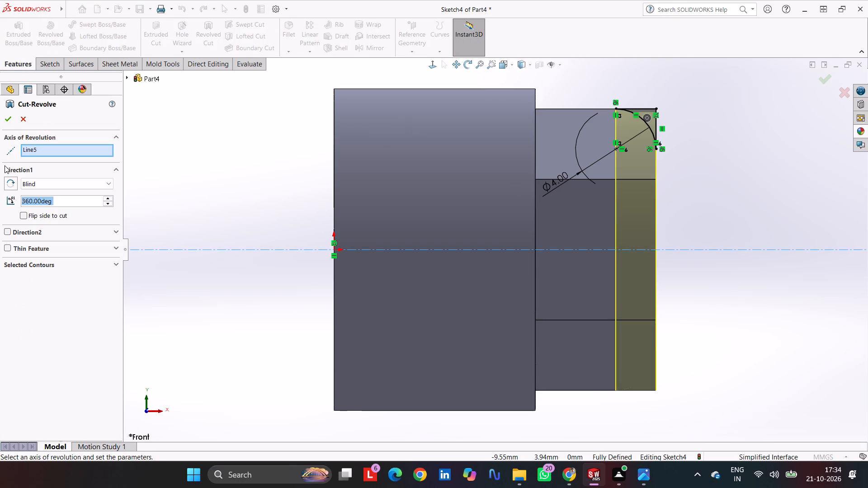
click(7, 119)
click(317, 150)
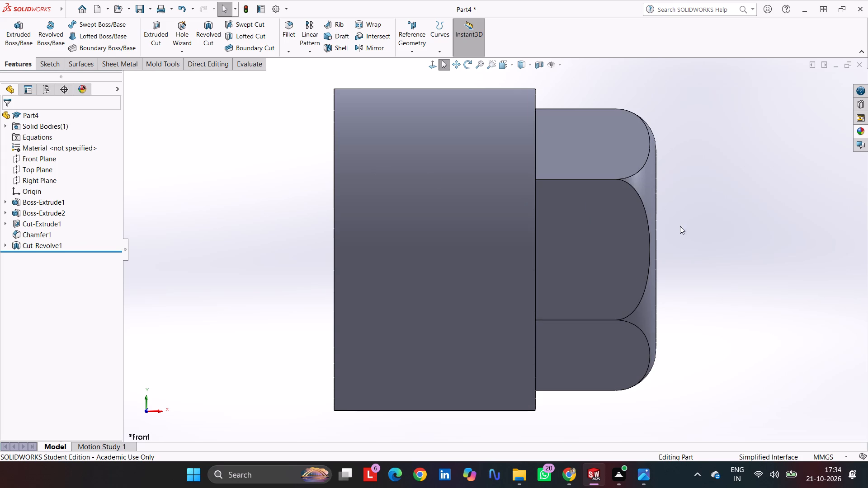
Examine the rounded hexagonal boss and bore from several angles, ending in the isometric view.
middle_drag(693, 218, 584, 221)
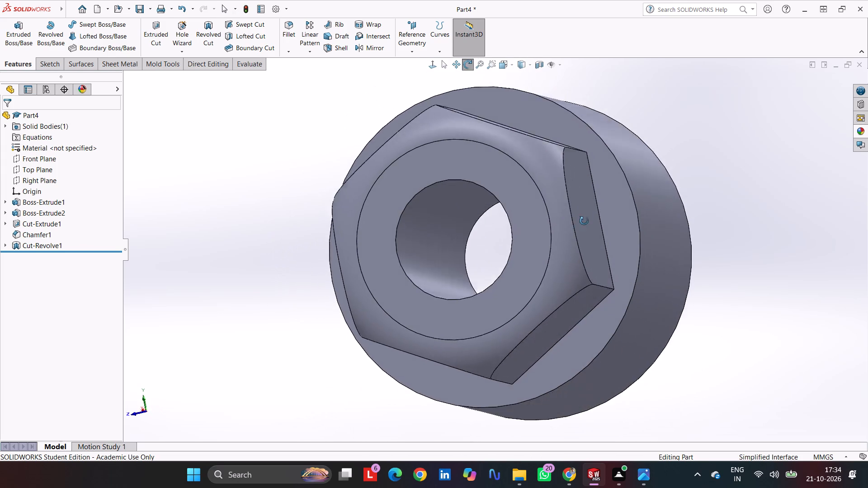
middle_drag(584, 221, 665, 288)
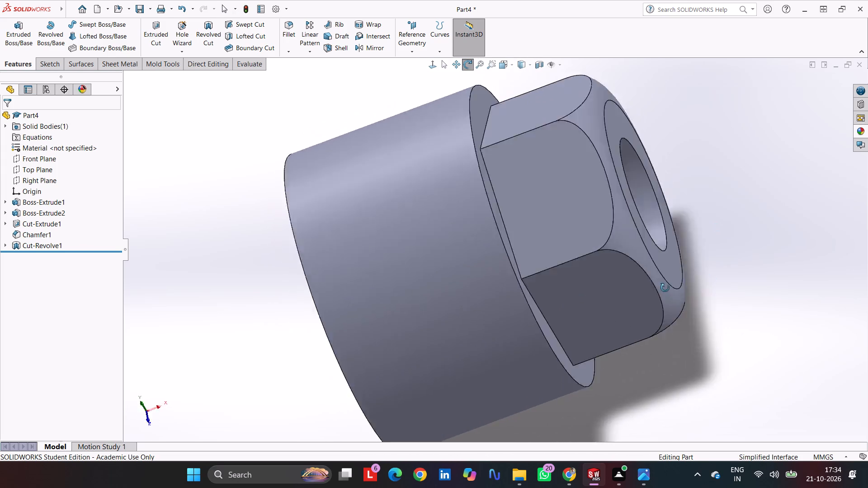
middle_drag(665, 288, 758, 210)
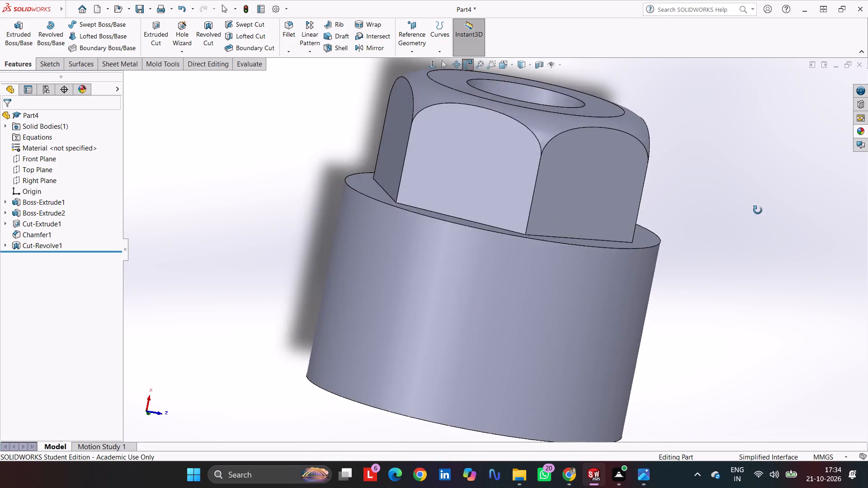
middle_drag(758, 210, 762, 242)
ctrl+scroll(762, 241, down, 1)
key(ctrl+shift+7)
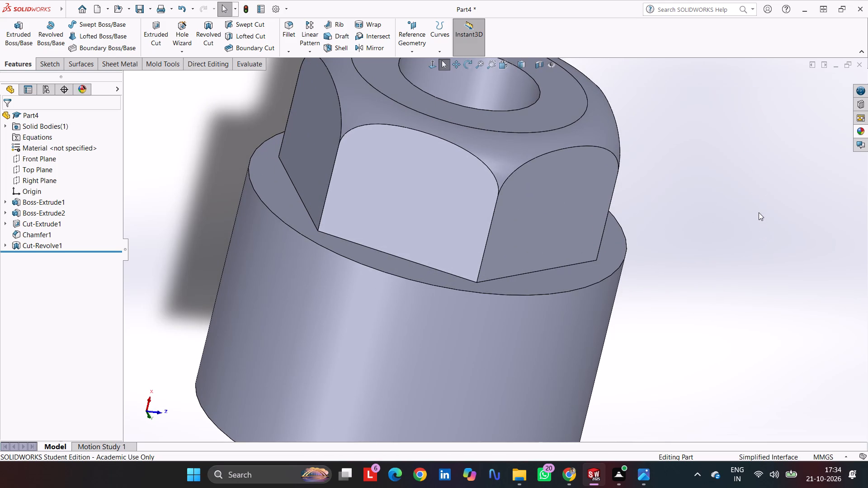
click(767, 246)
key(ctrl+7)
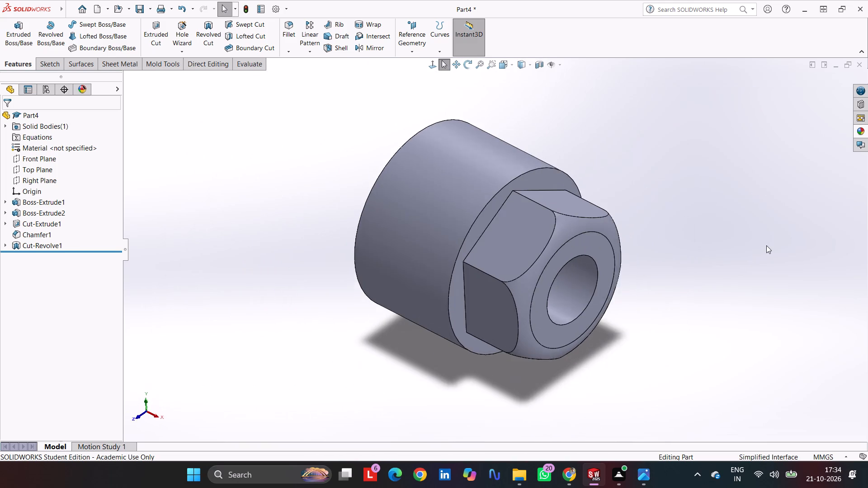
Apply the solid Green appearance to the entire body.
click(859, 132)
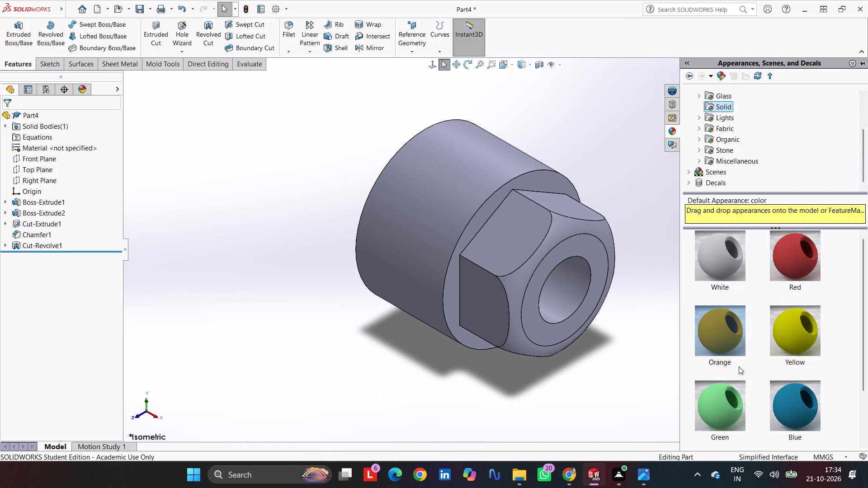
drag(724, 410, 520, 254)
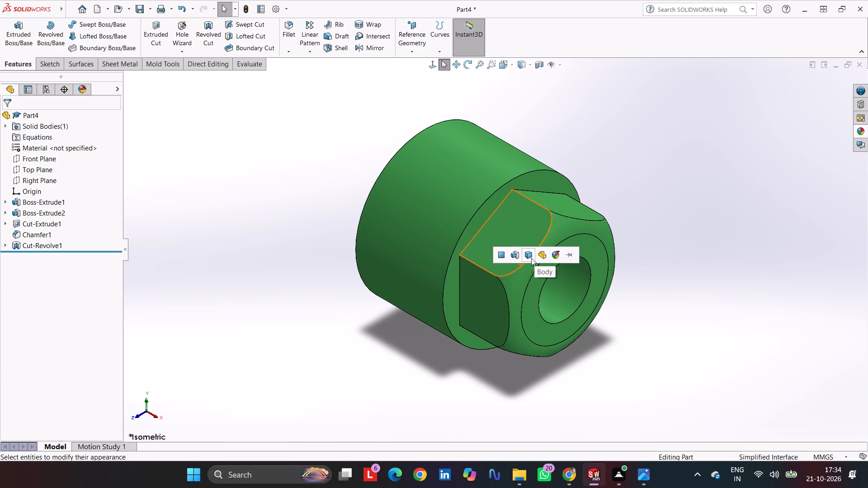
click(531, 258)
click(784, 132)
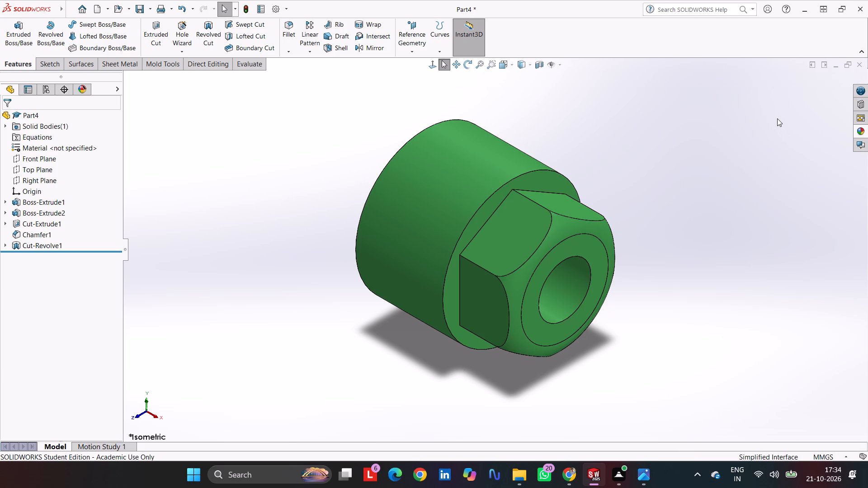
Save the part as 4 in the Refrigerator Valve Assembly folder.
key(ctrl+s)
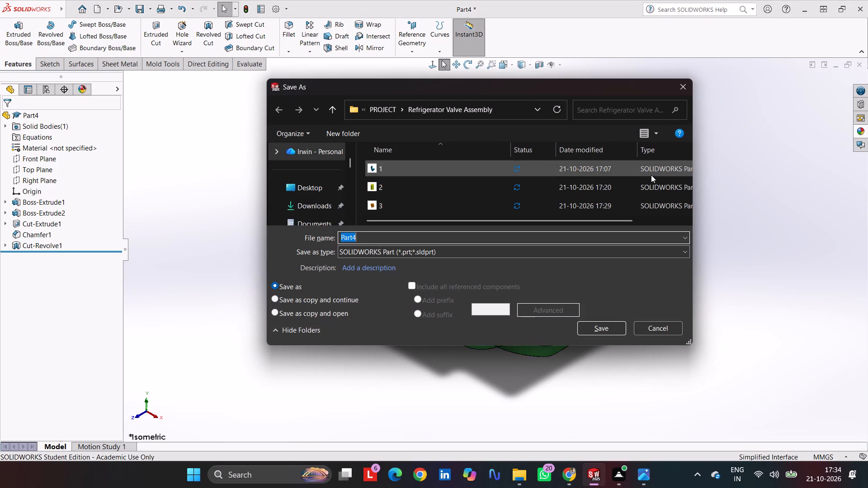
key(4)
key(Return)
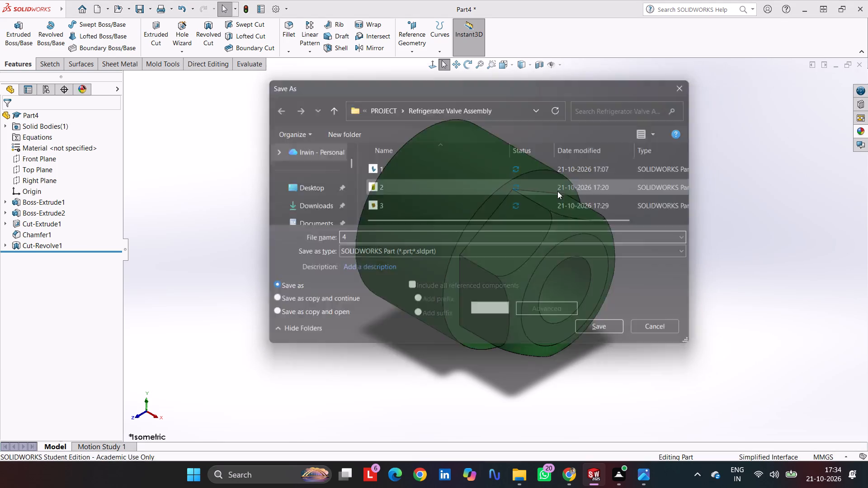
click(691, 182)
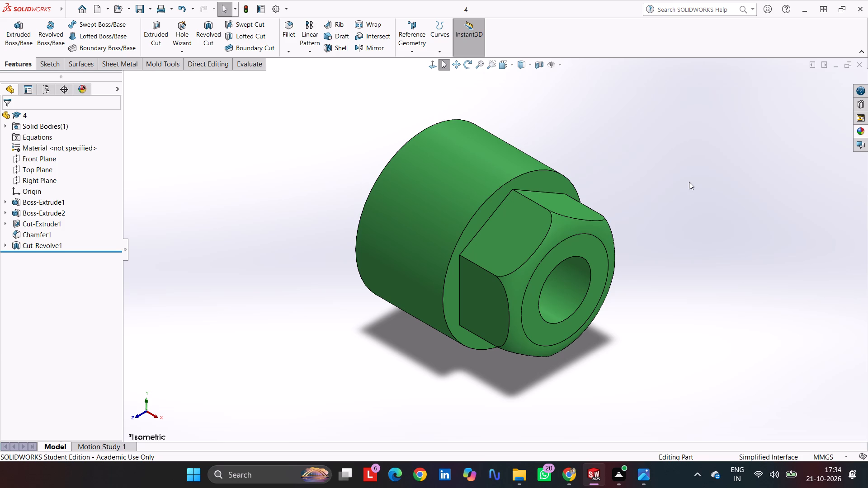
Set the print page setup's paper size to A4.
key(ctrl+p)
click(521, 141)
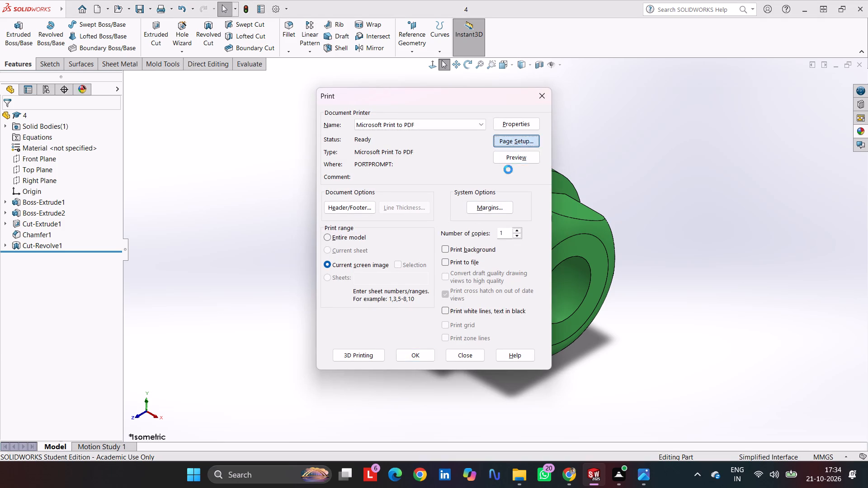
click(421, 269)
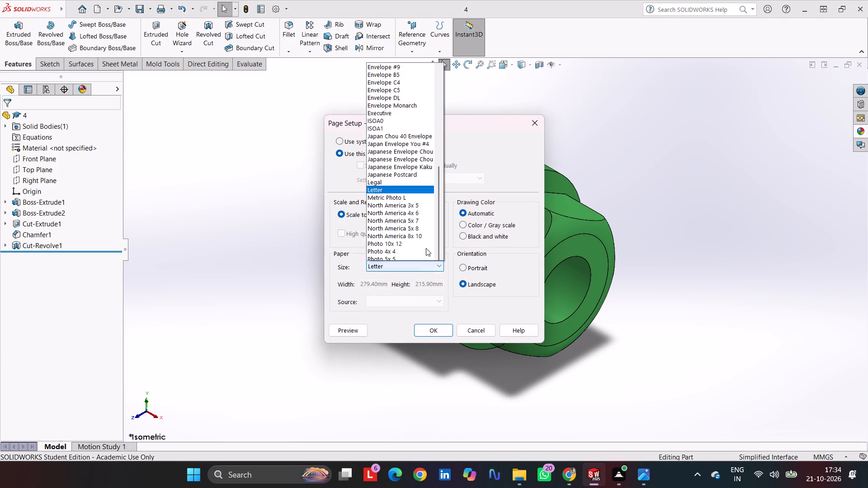
scroll(420, 169, up, 7)
scroll(382, 48, up, 2)
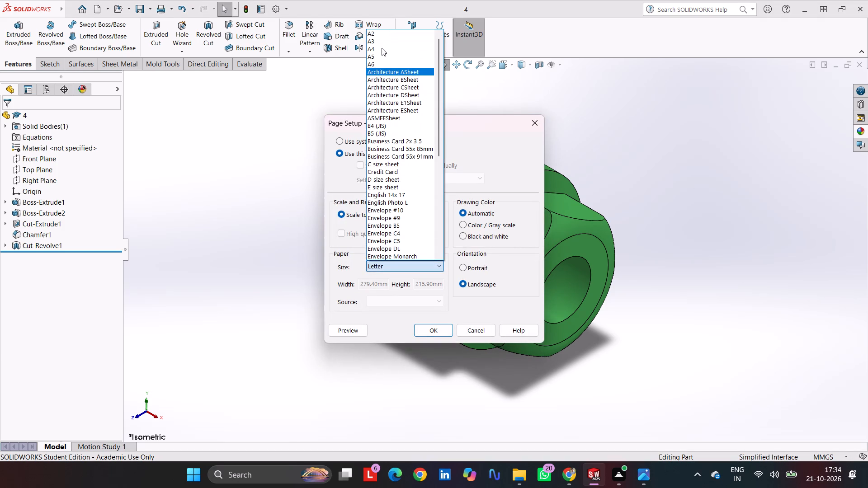
click(382, 48)
click(428, 326)
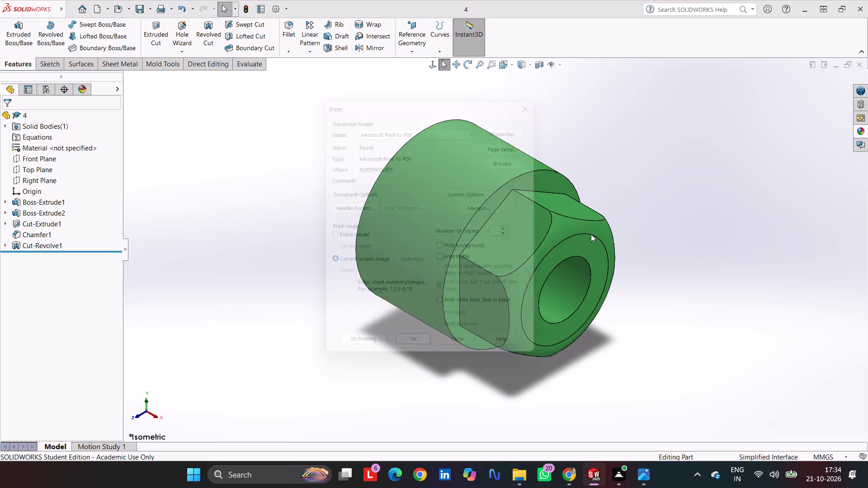
Print the current screen image to a PDF named 4 in the Refrigerator Valve Assembly folder.
click(429, 354)
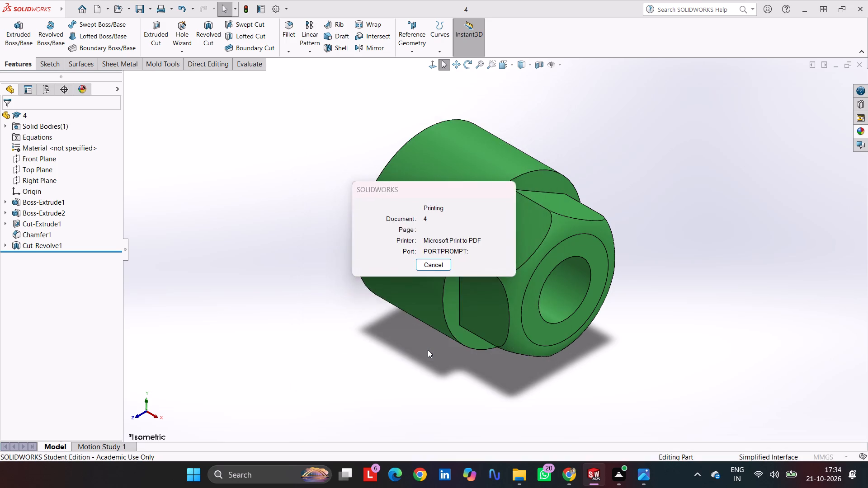
key(4)
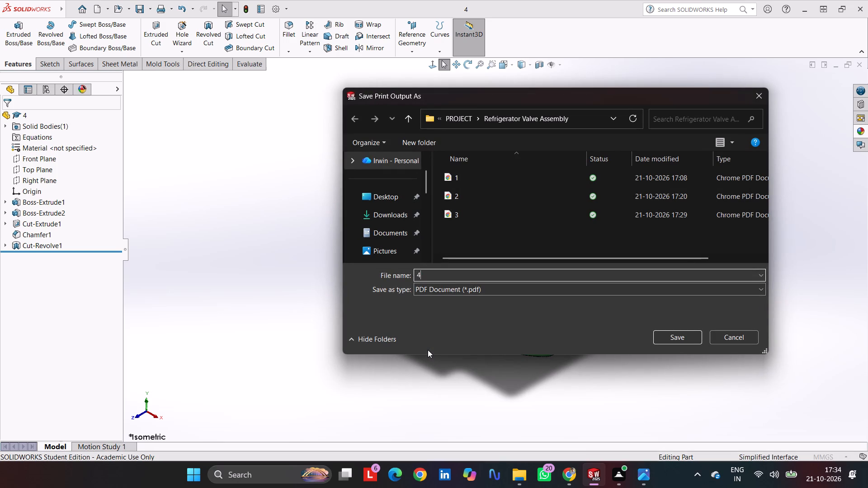
key(Return)
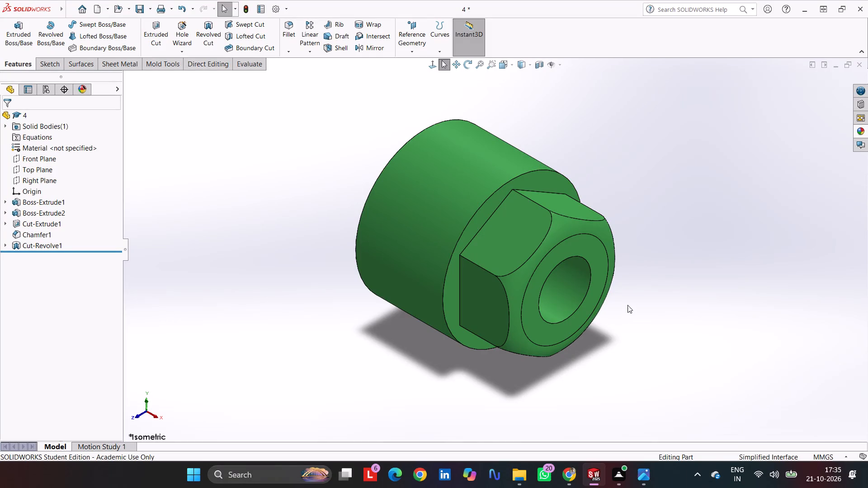
Create a new part document.
key(ctrl+n)
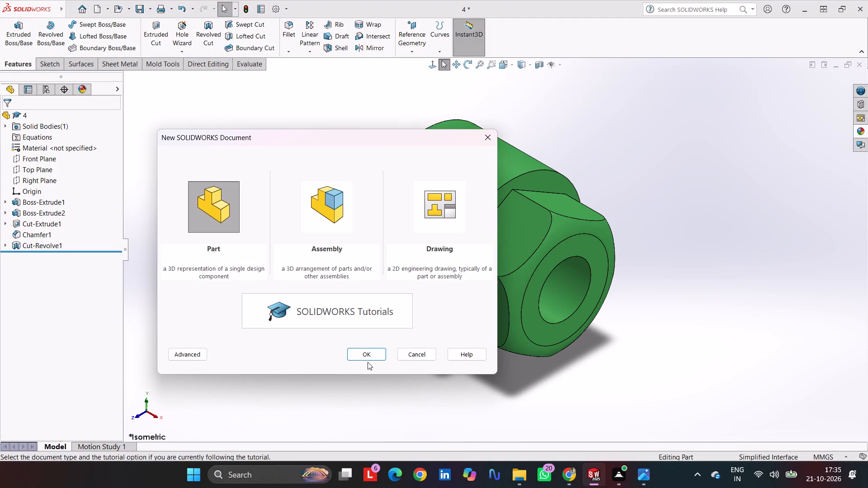
click(368, 355)
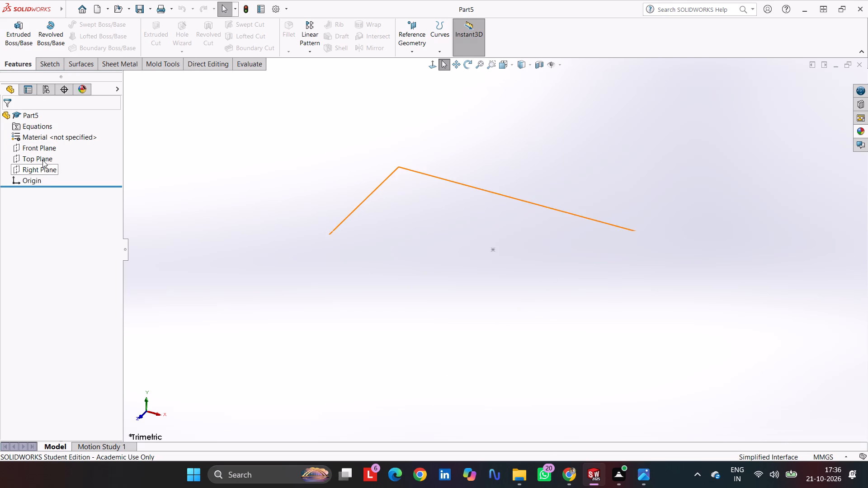
Start a sketch on the Front Plane and draw infinite horizontal and vertical construction lines through the origin.
click(42, 149)
click(49, 69)
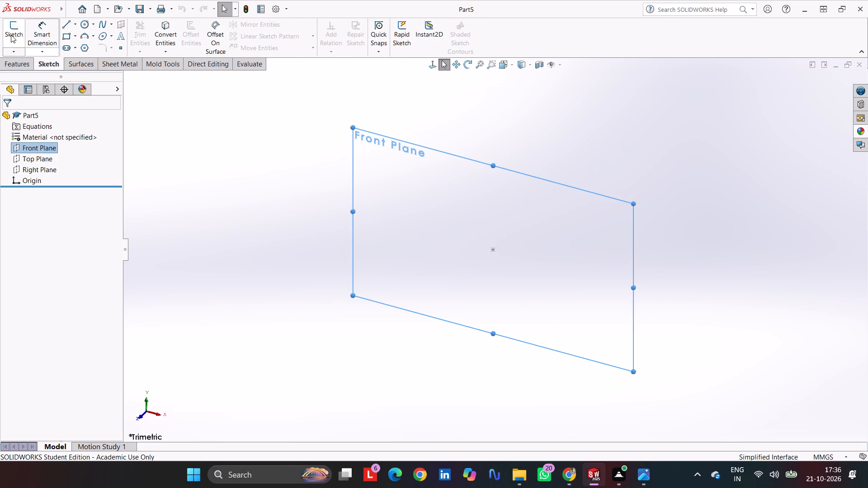
click(16, 27)
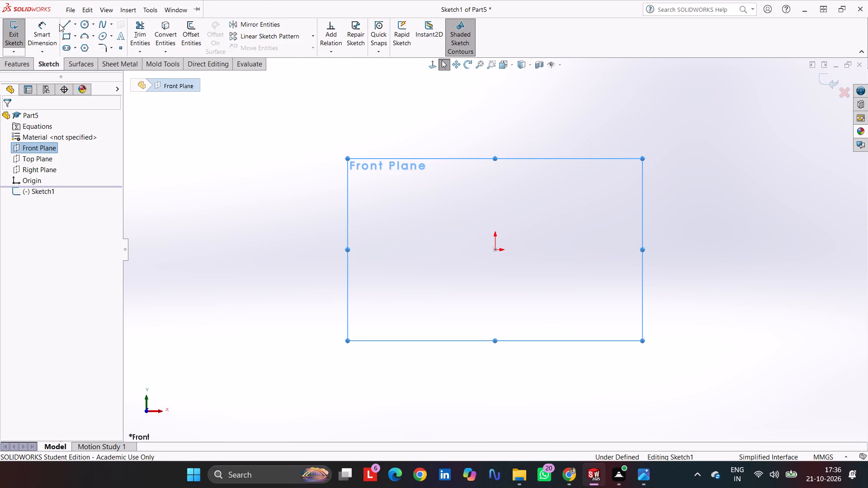
click(66, 23)
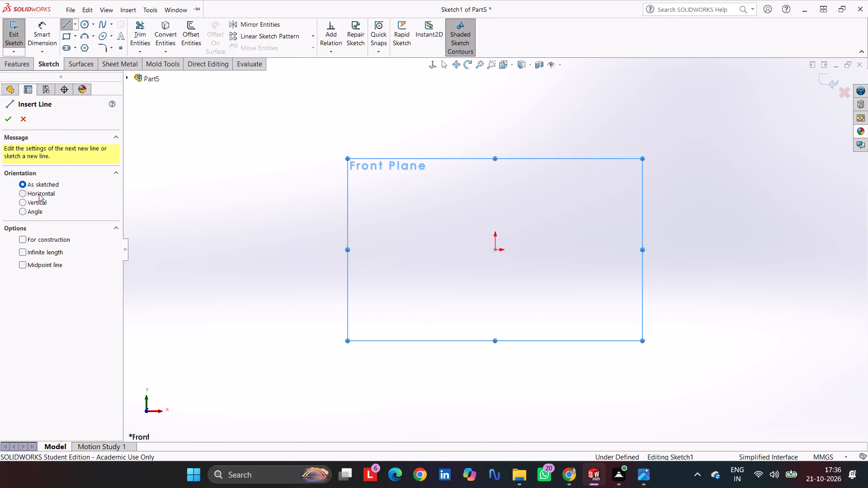
click(39, 203)
click(42, 189)
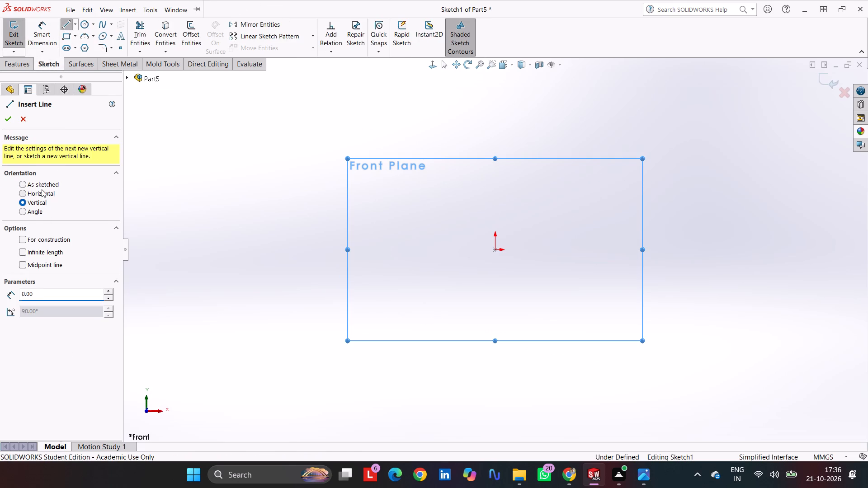
click(57, 252)
click(59, 240)
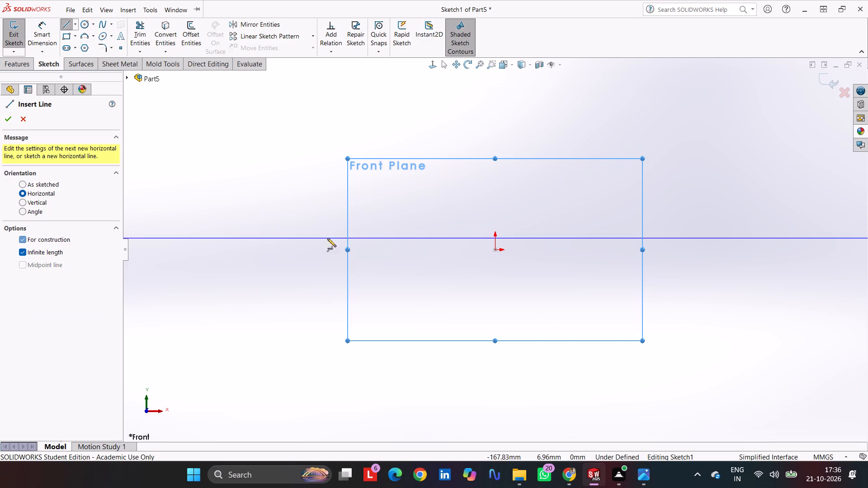
click(497, 249)
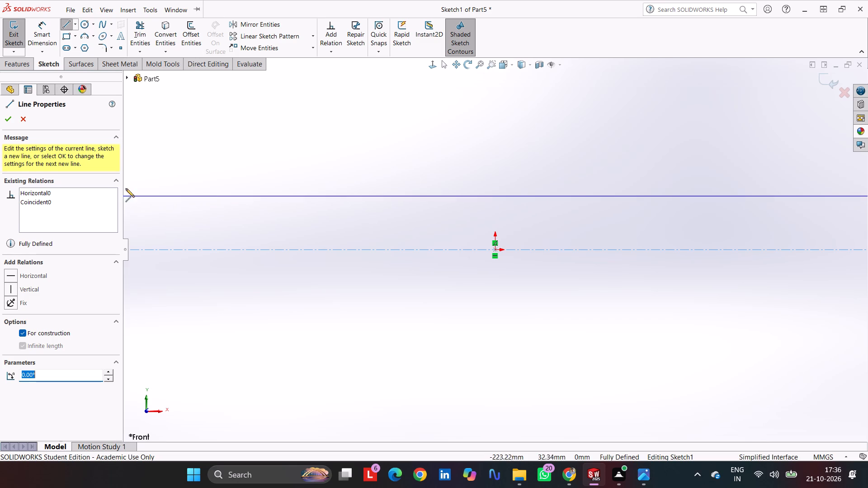
click(6, 114)
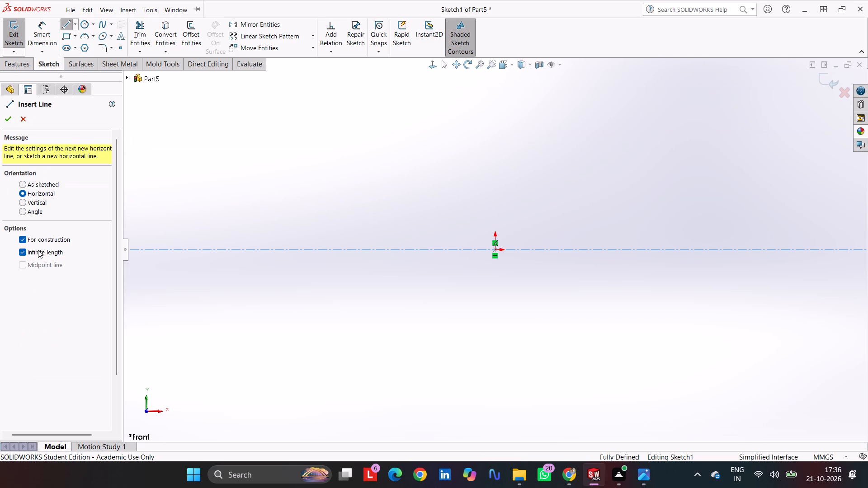
click(44, 202)
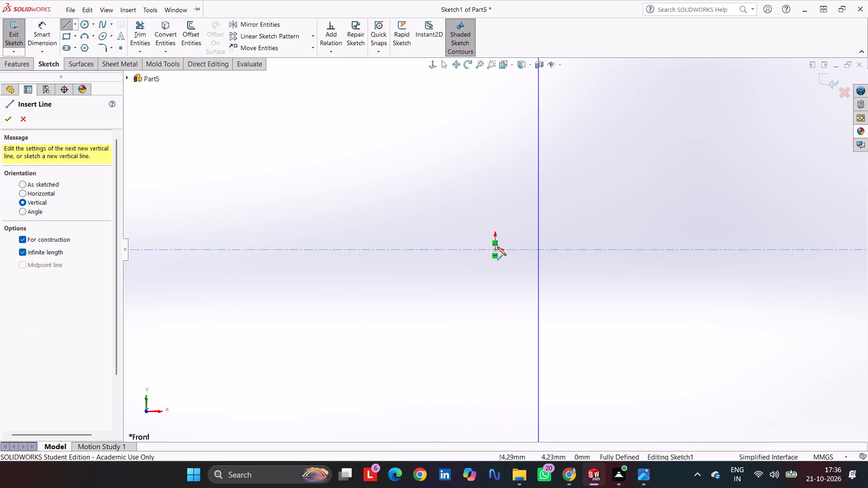
click(497, 249)
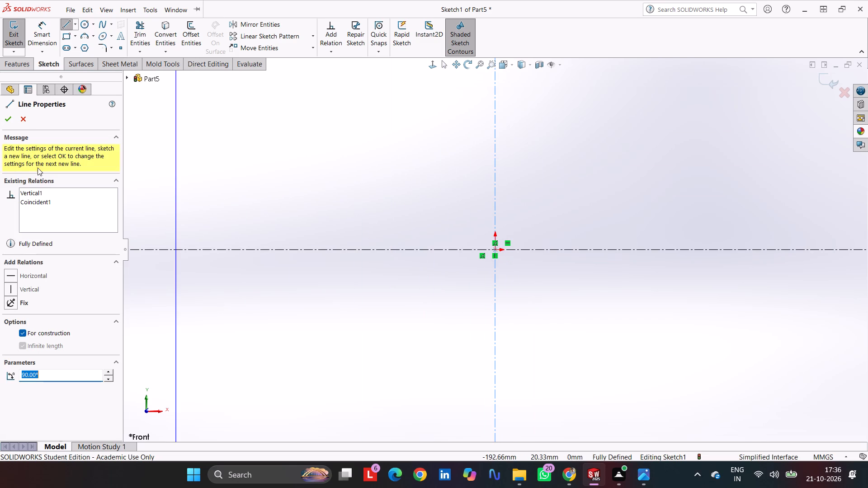
double_click(8, 117)
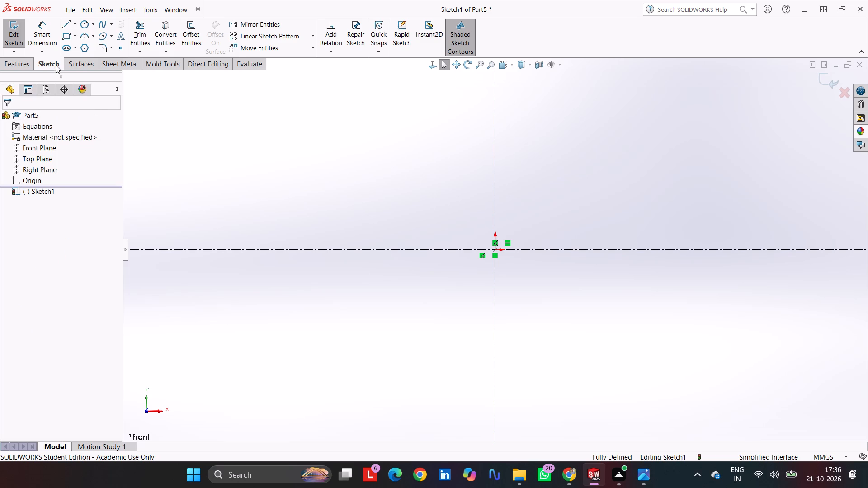
Sketch a closed stepped half-profile about 82 mm long on the horizontal axis, with a tapered head about 10 mm high, a neck and a raised collar.
click(65, 27)
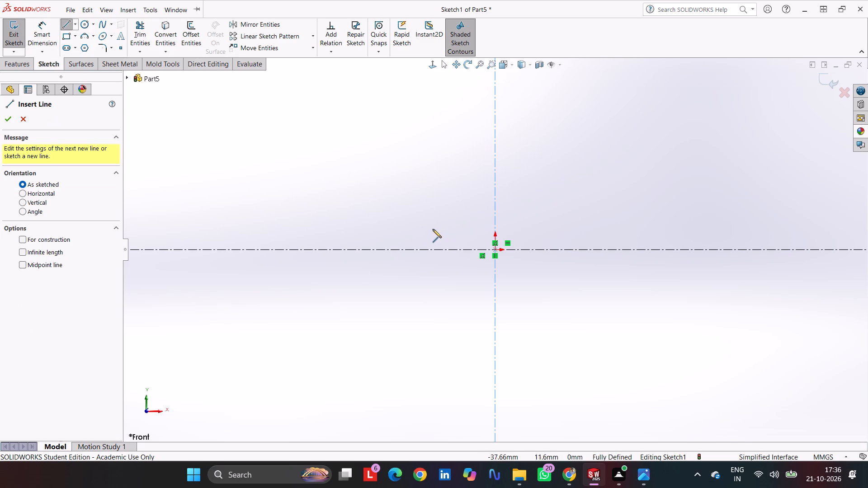
scroll(496, 238, down, 5)
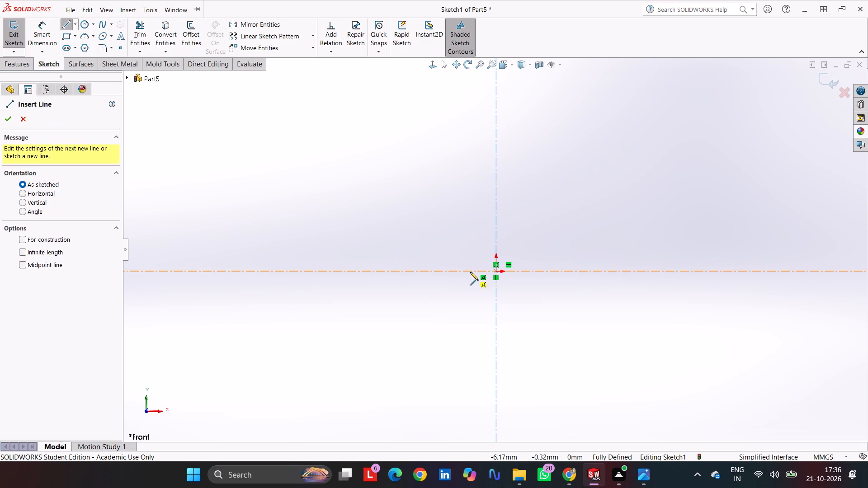
click(468, 269)
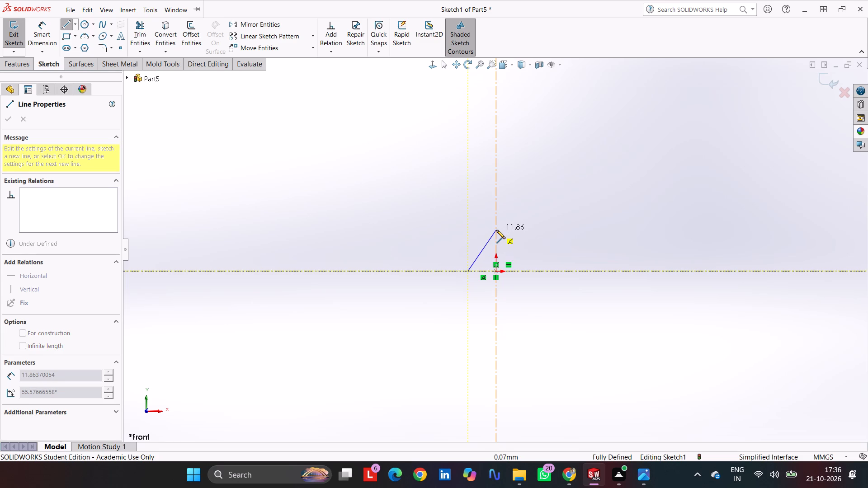
click(496, 230)
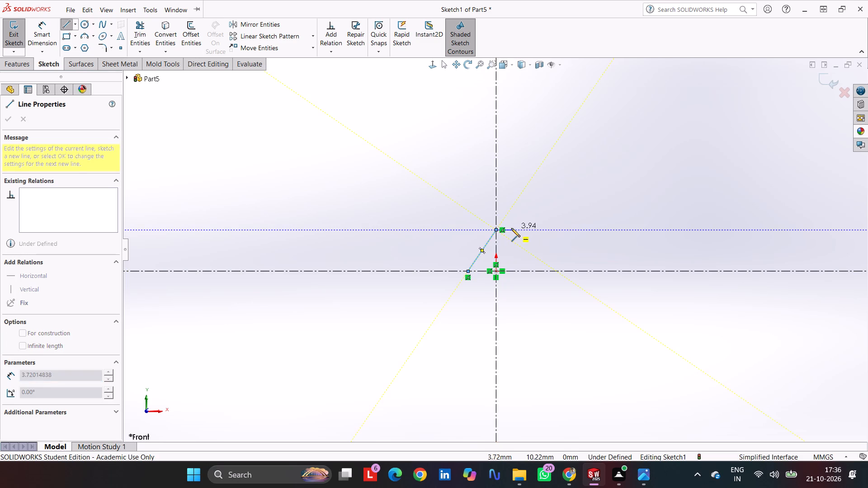
click(511, 228)
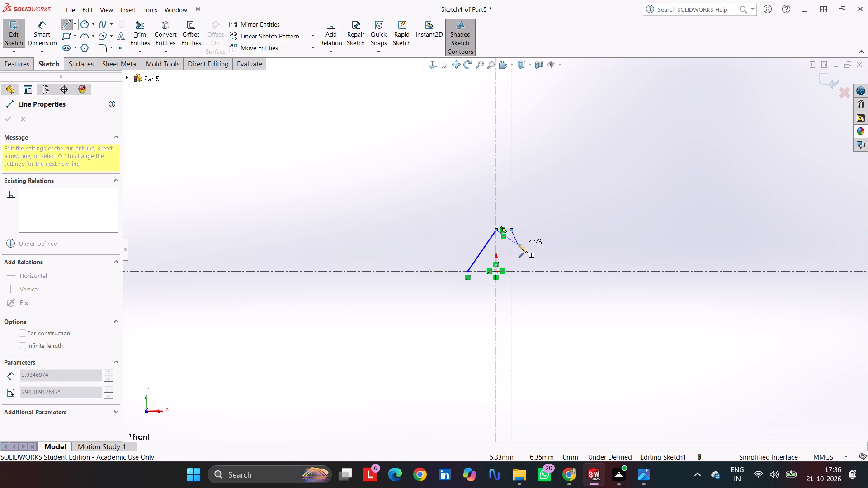
click(519, 244)
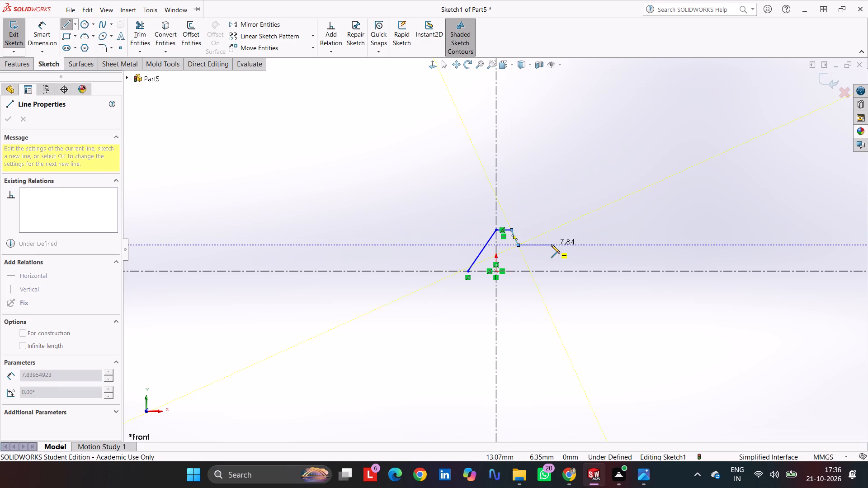
click(565, 244)
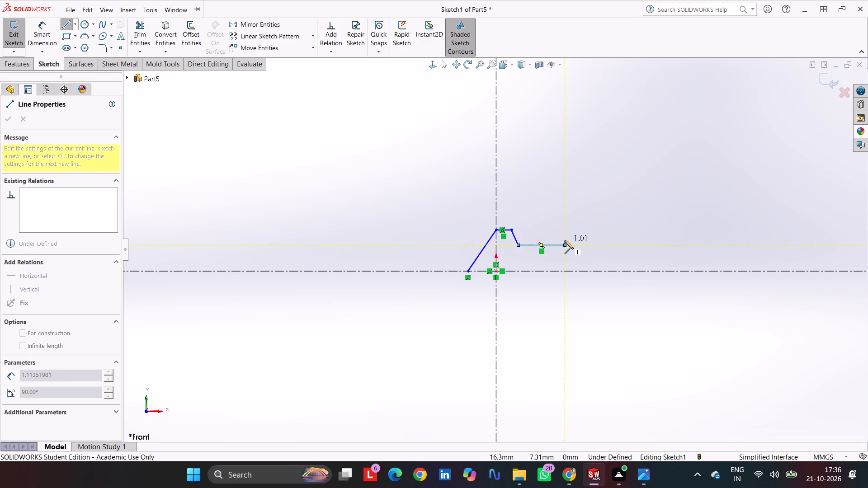
click(565, 240)
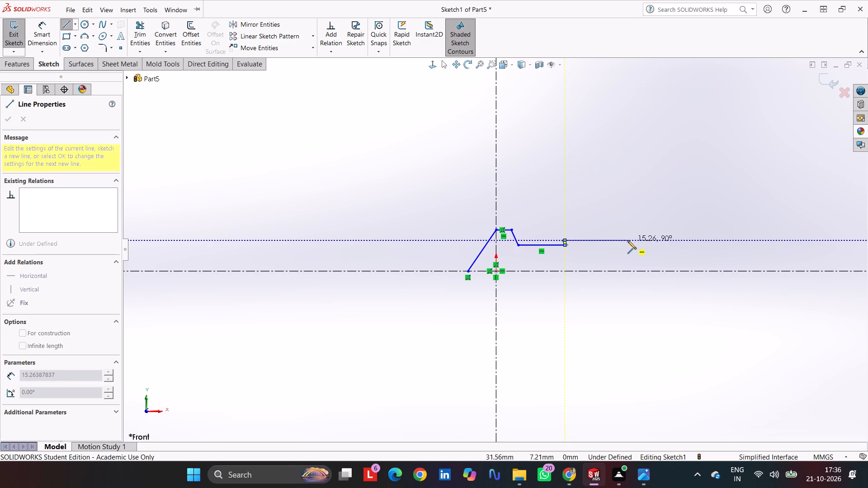
click(626, 240)
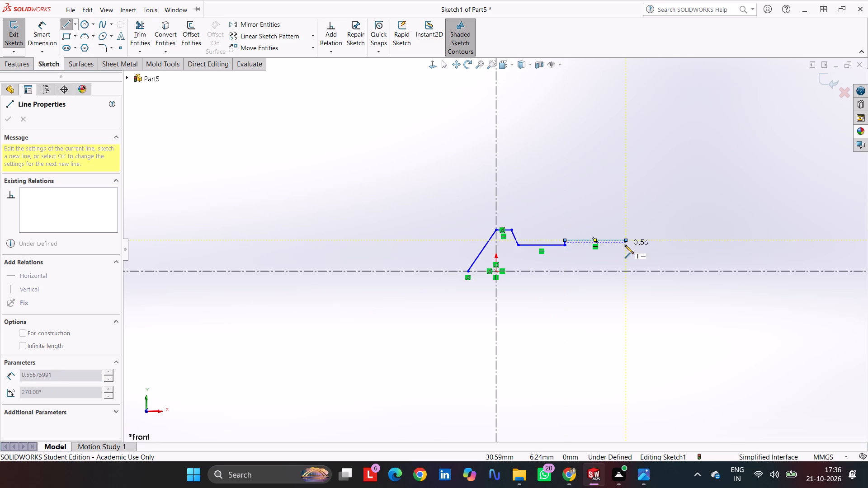
click(625, 246)
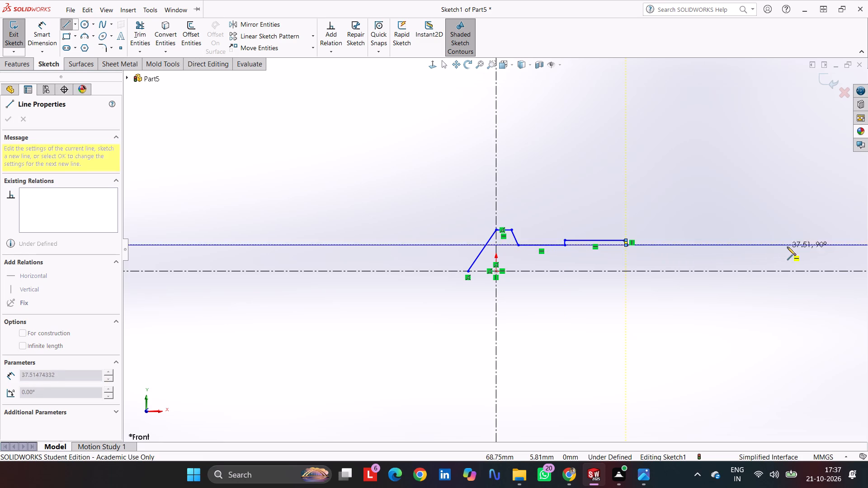
click(811, 245)
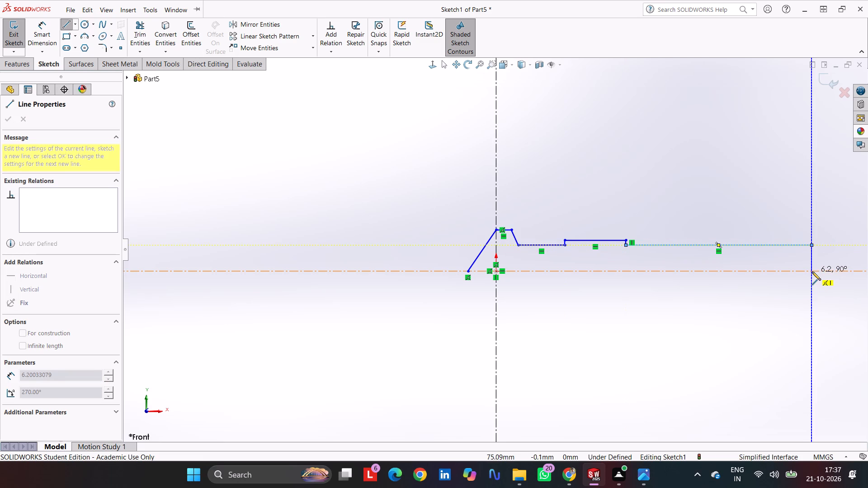
click(812, 270)
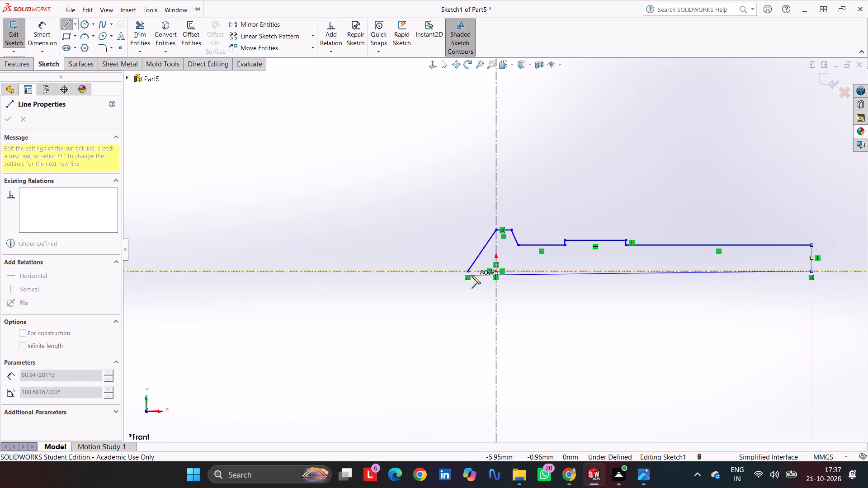
click(468, 273)
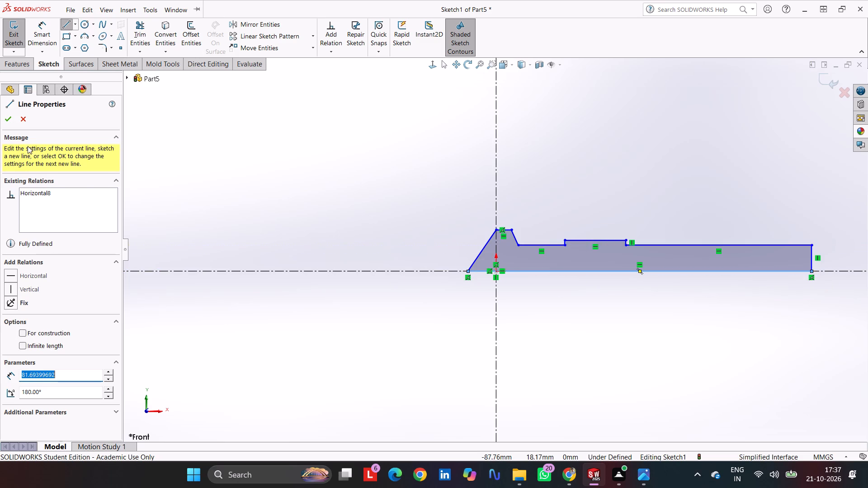
click(3, 117)
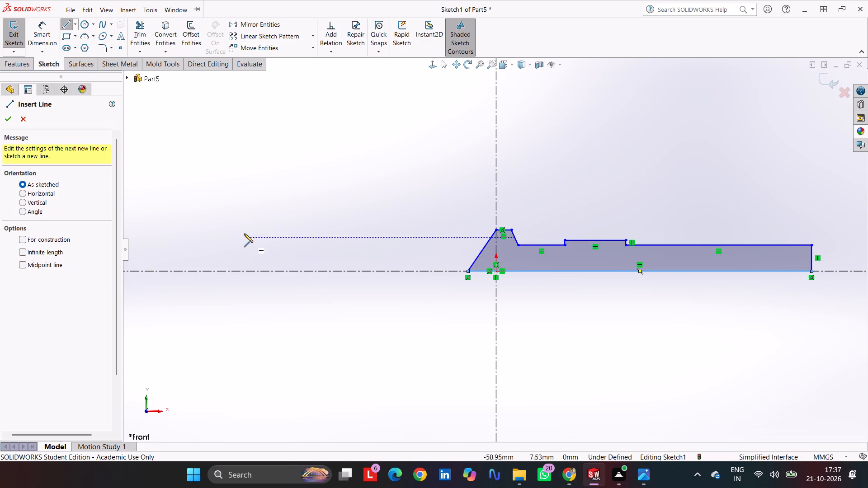
Dimension the angle between the head's sloped line and the profile's base line as 60 degrees.
click(45, 33)
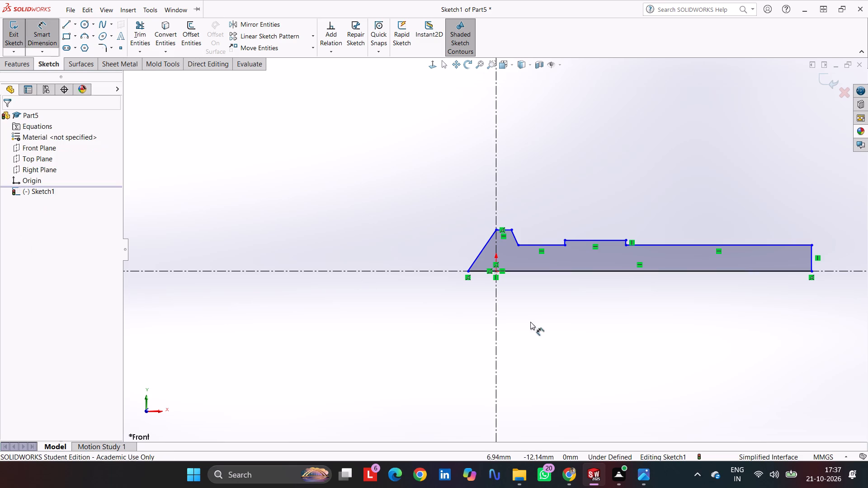
click(476, 258)
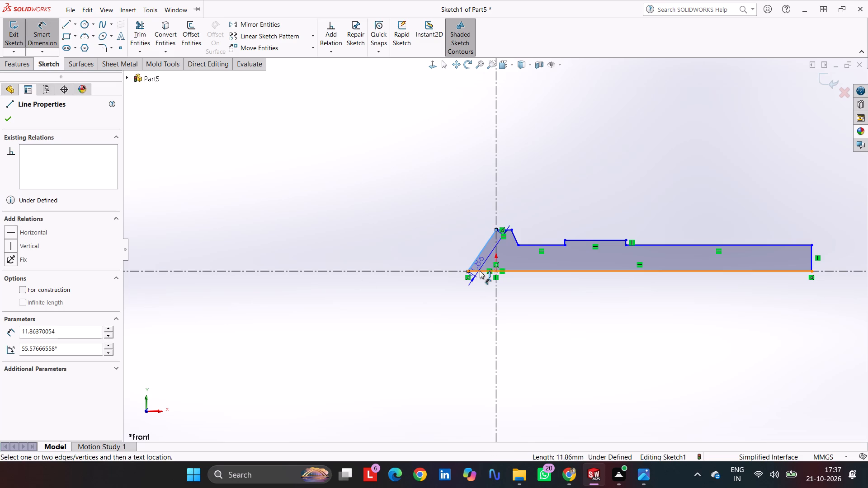
click(480, 271)
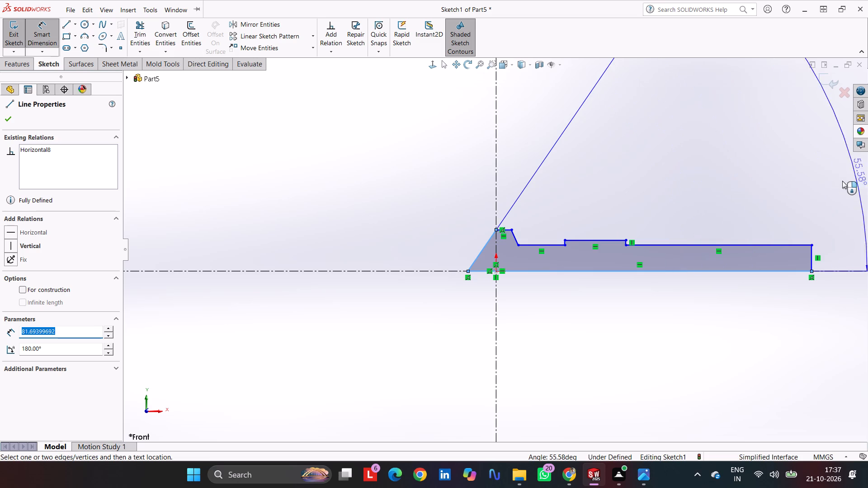
click(835, 187)
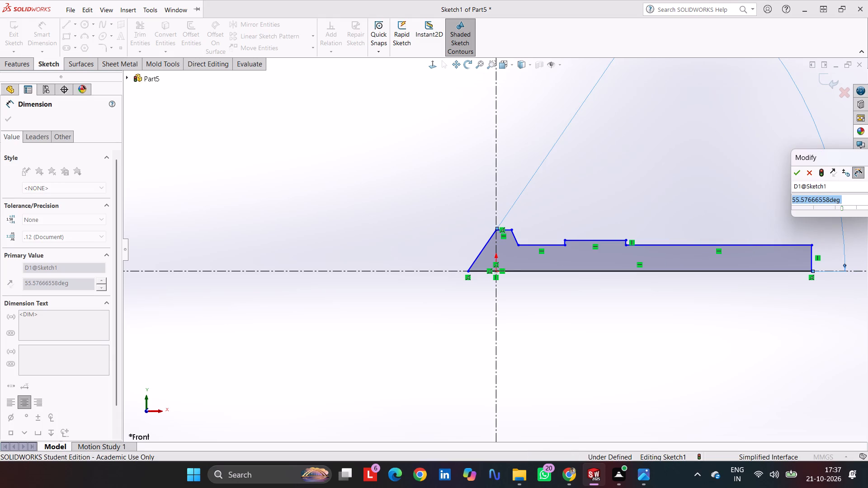
text(60)
key(Return)
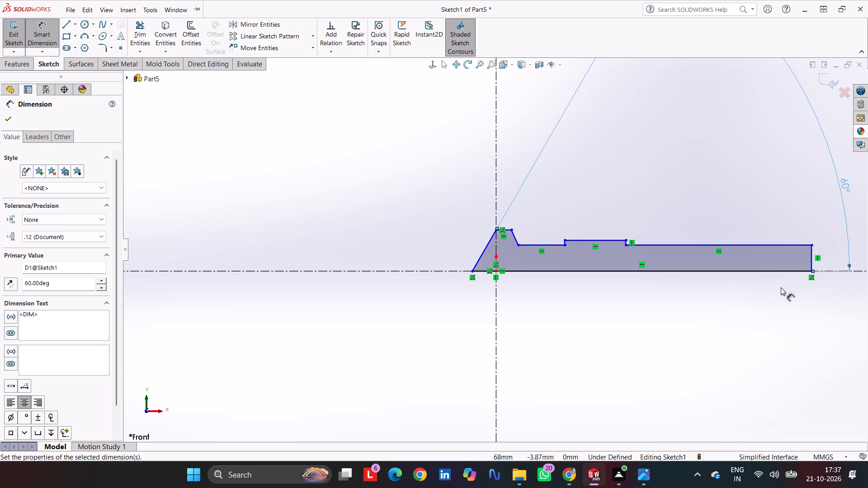
Dimension the profile's base line along the horizontal axis as 68 mm.
click(683, 273)
click(668, 329)
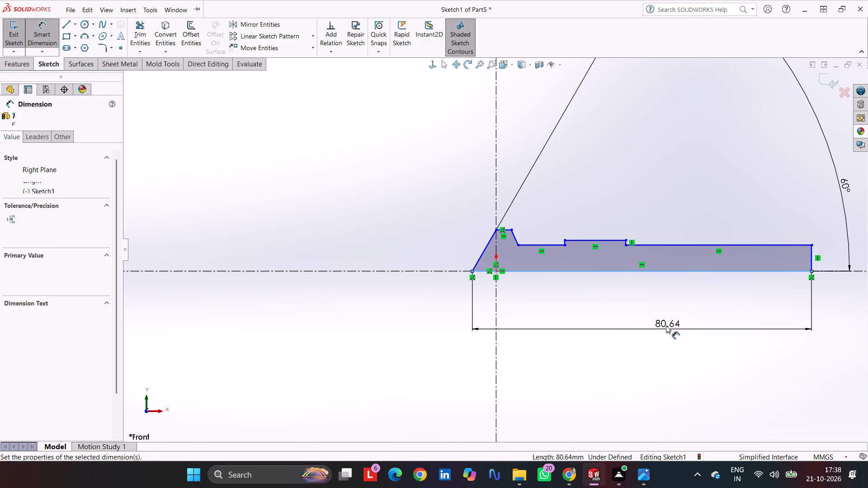
text(74)
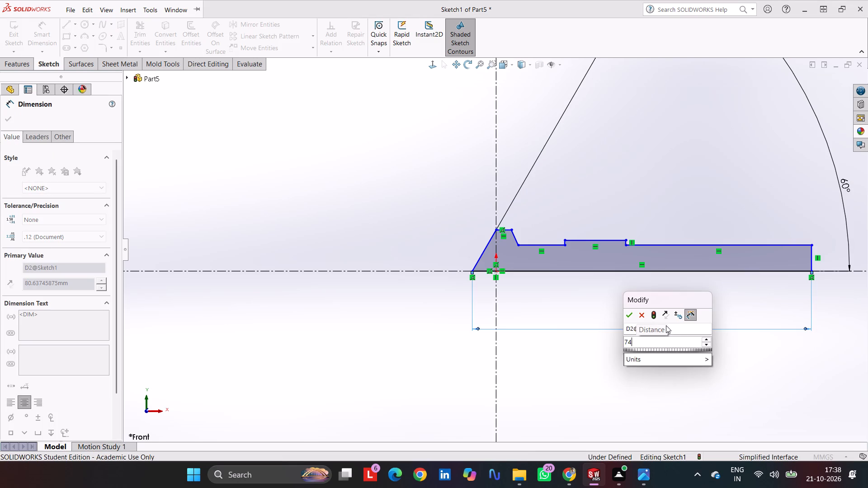
key(minus)
key(6)
key(Return)
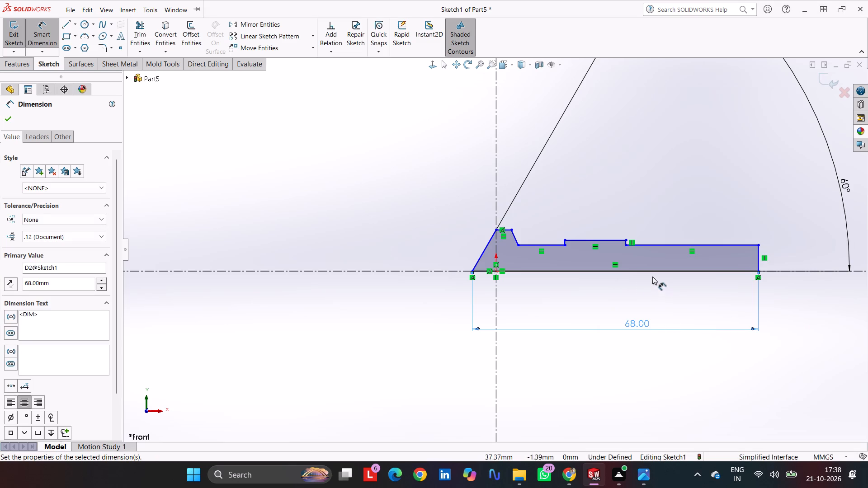
Dimension the long shank line between the collar and the end of the profile as 38 mm.
click(664, 244)
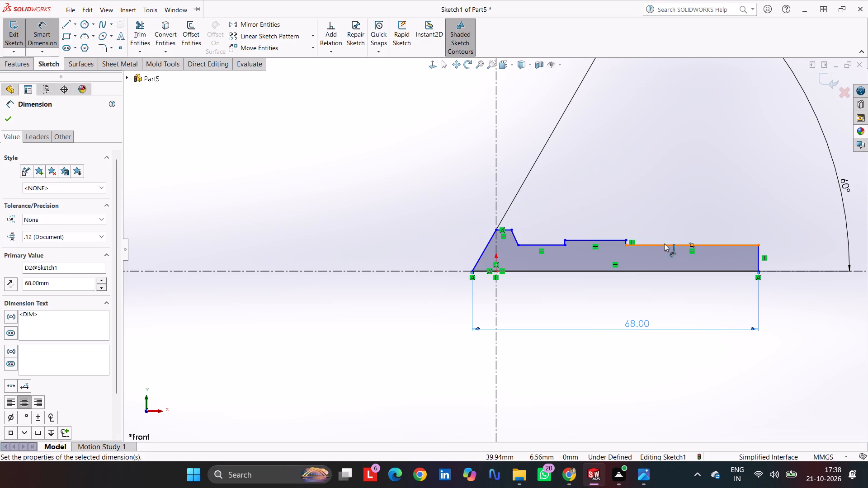
click(666, 187)
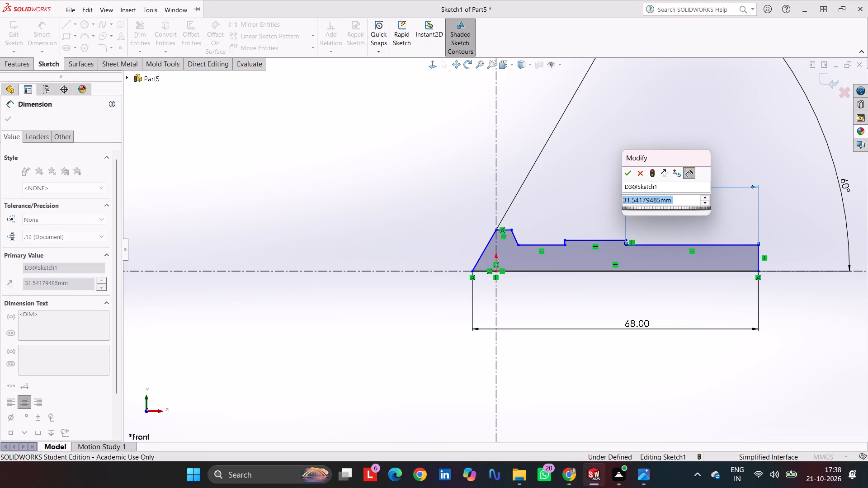
text(44)
key(minus)
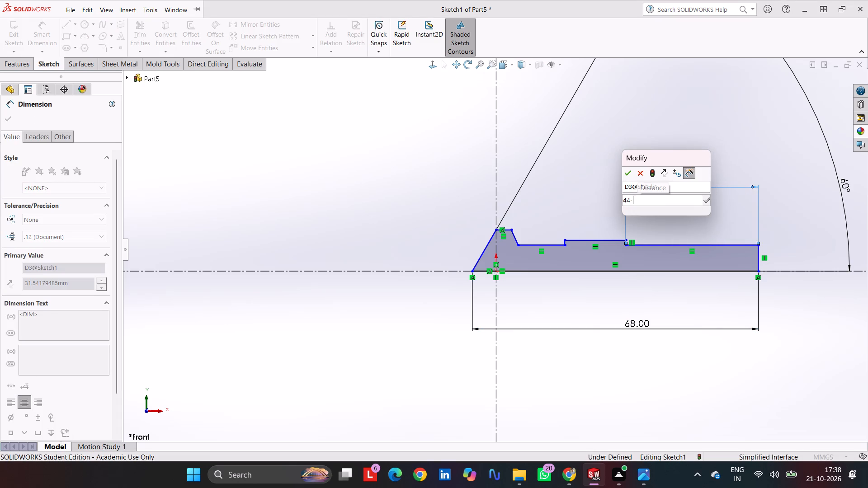
key(6)
key(Return)
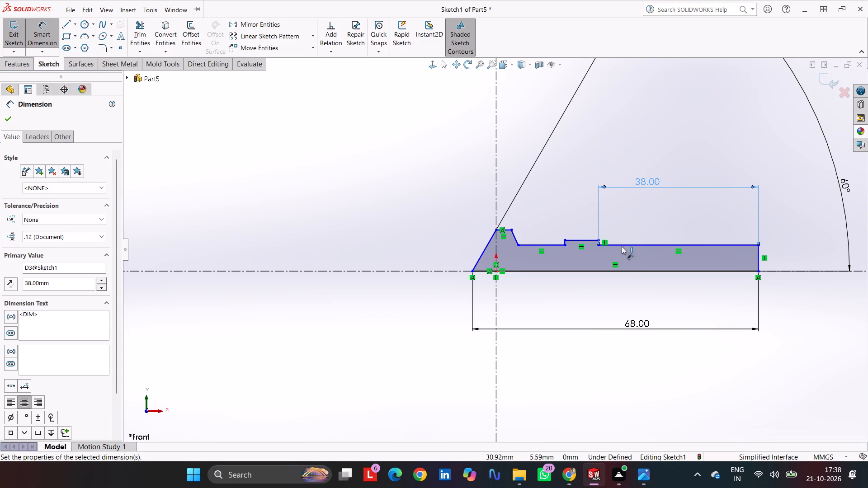
Dimension the length of the raised collar's top line as 12 mm.
click(581, 240)
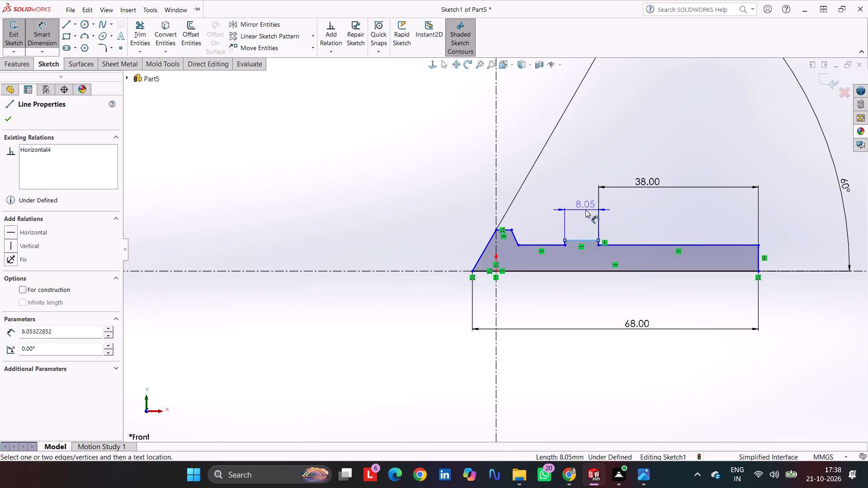
click(585, 210)
text(56-)
text(44)
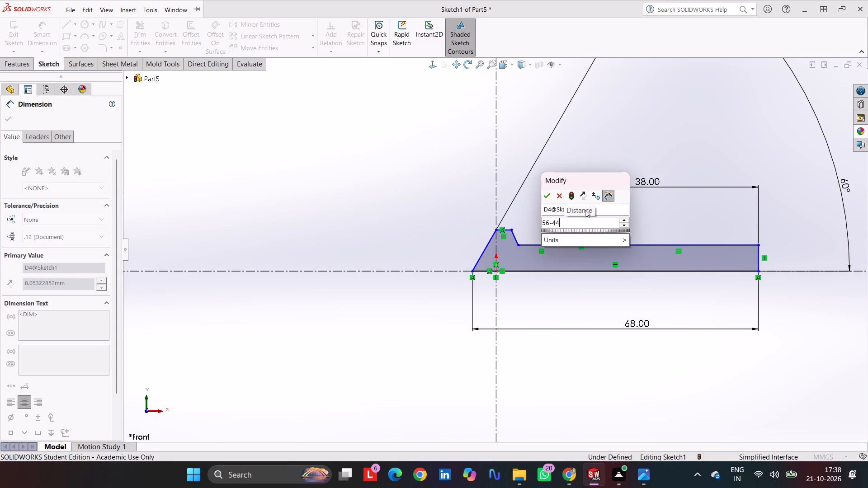
key(Return)
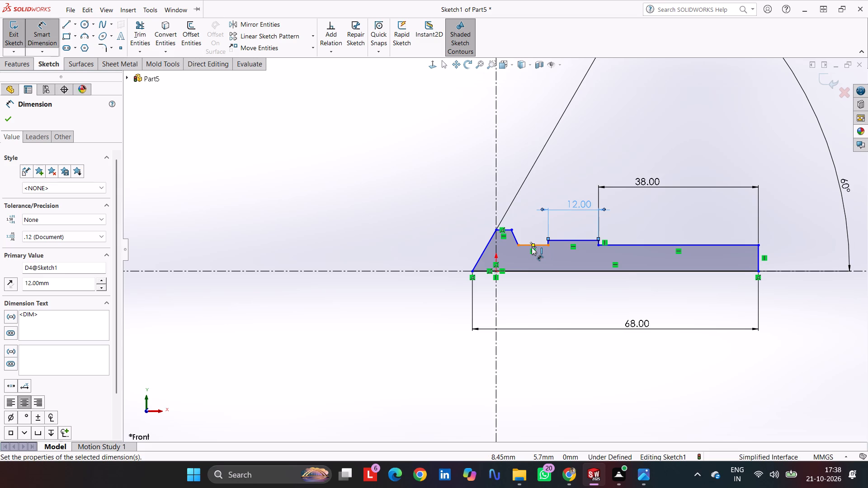
Dimension the length of the neck line between the head and the collar as 10 mm.
click(532, 247)
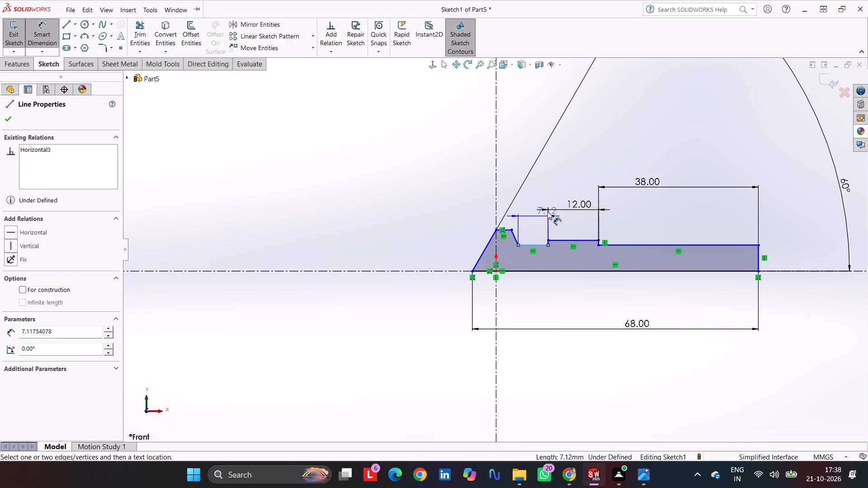
click(545, 182)
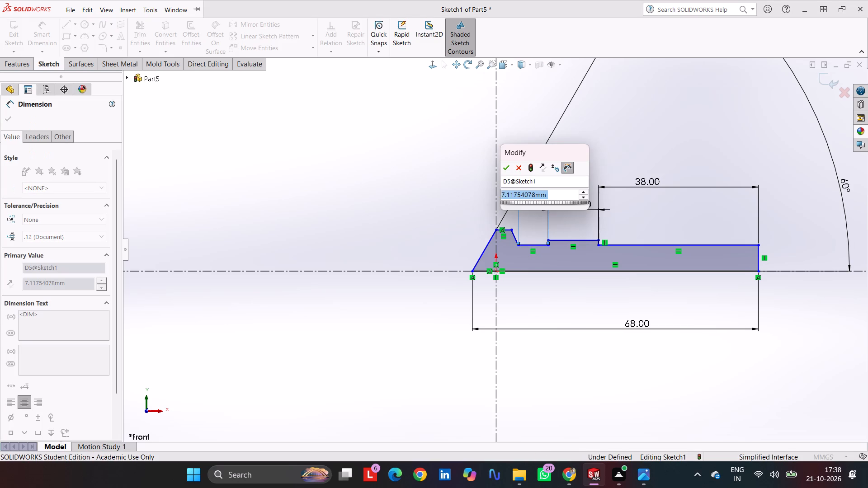
text(10)
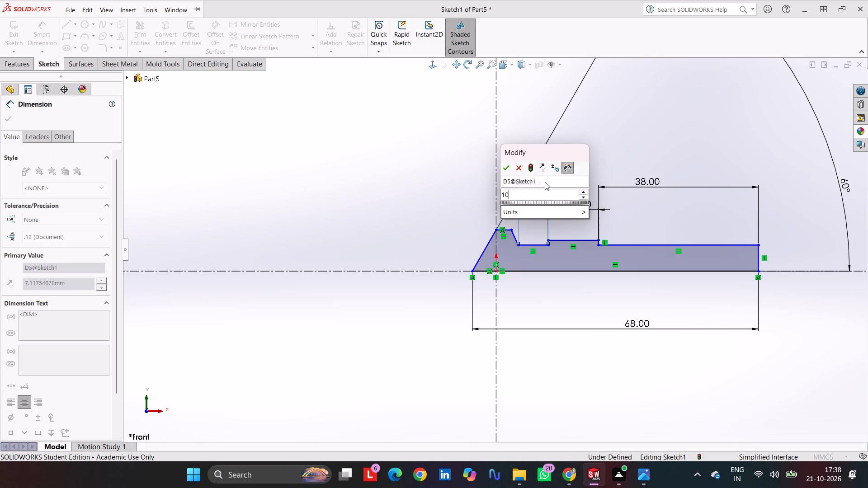
key(Return)
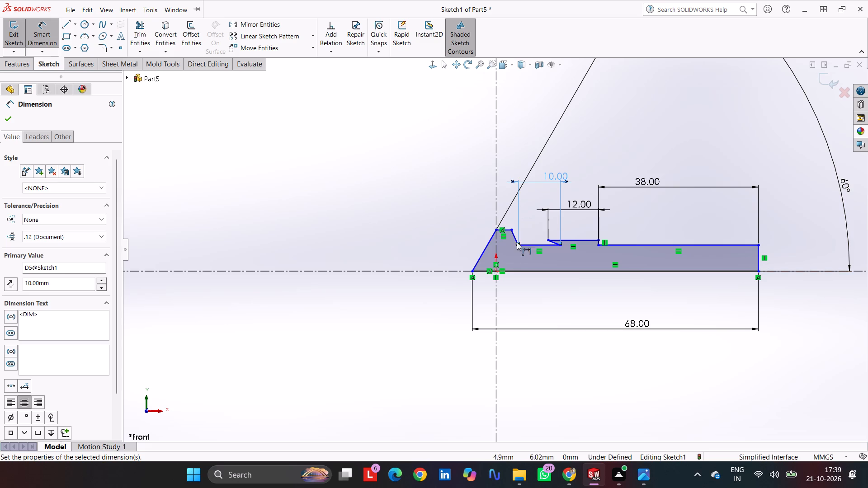
Dimension the horizontal distance between the ends of the head's short rear slope as 2 mm and finish dimensioning.
click(518, 246)
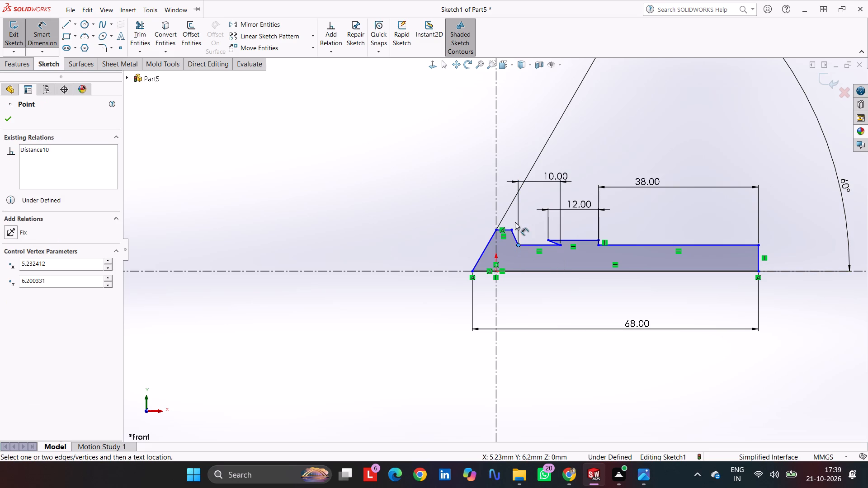
click(512, 229)
click(513, 215)
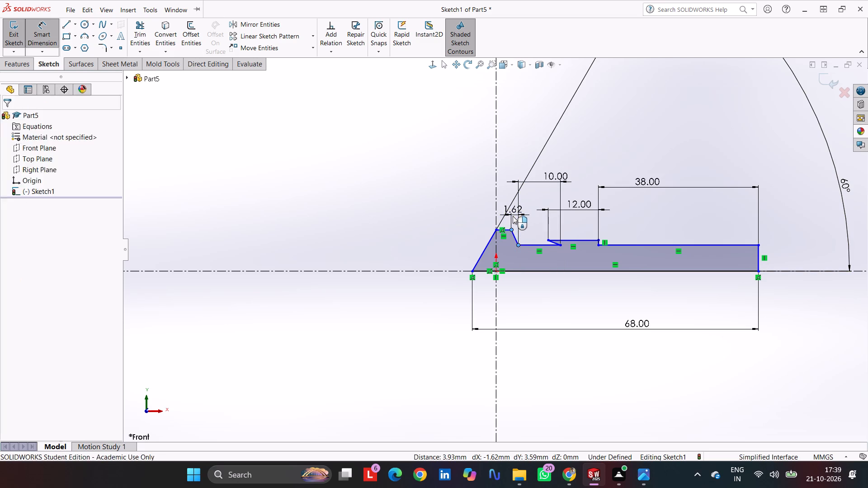
key(2)
key(Return)
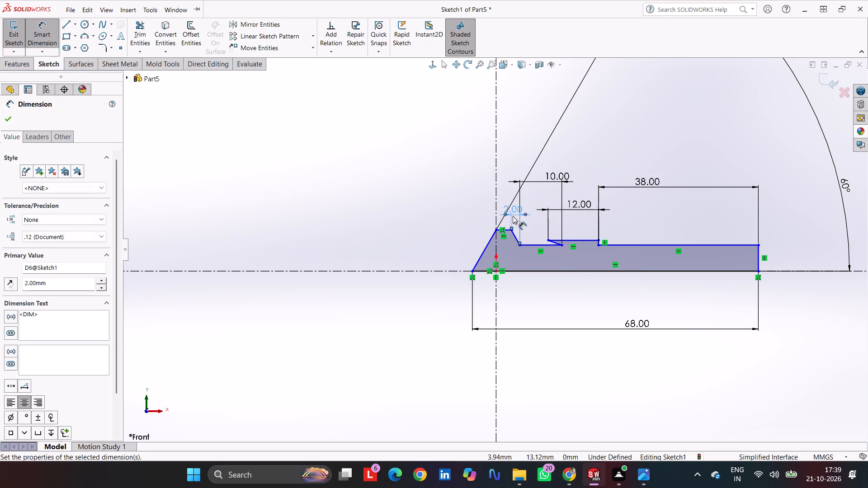
key(grave)
key(Escape)
key(Escape)
Reposition the facing corner points of the neck and collar to untangle the profile, placing the collar top about 11.7 mm above the axis.
drag(547, 238, 566, 240)
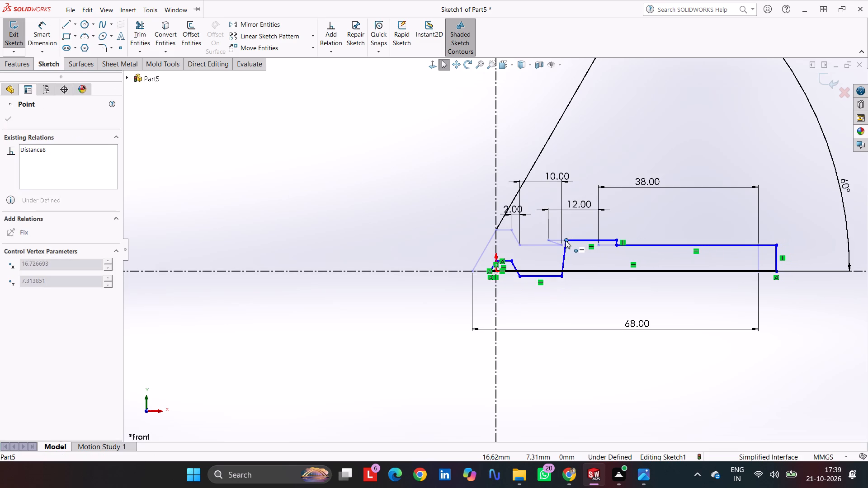
drag(566, 240, 607, 230)
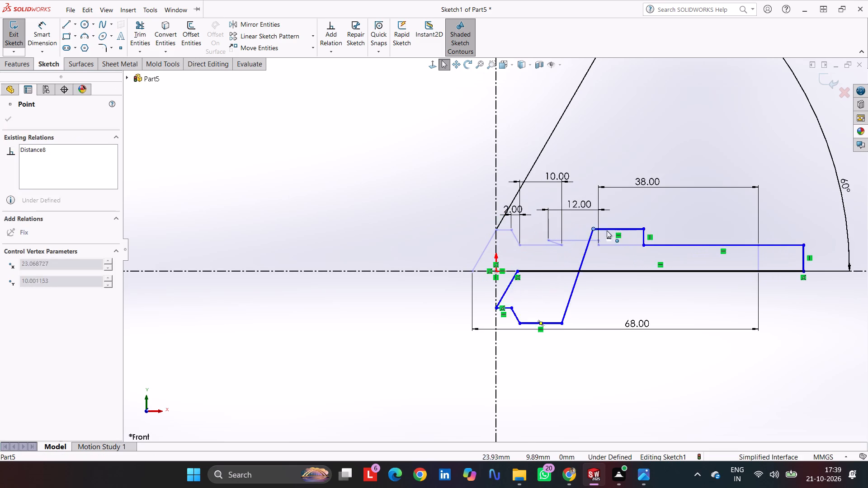
drag(607, 230, 538, 234)
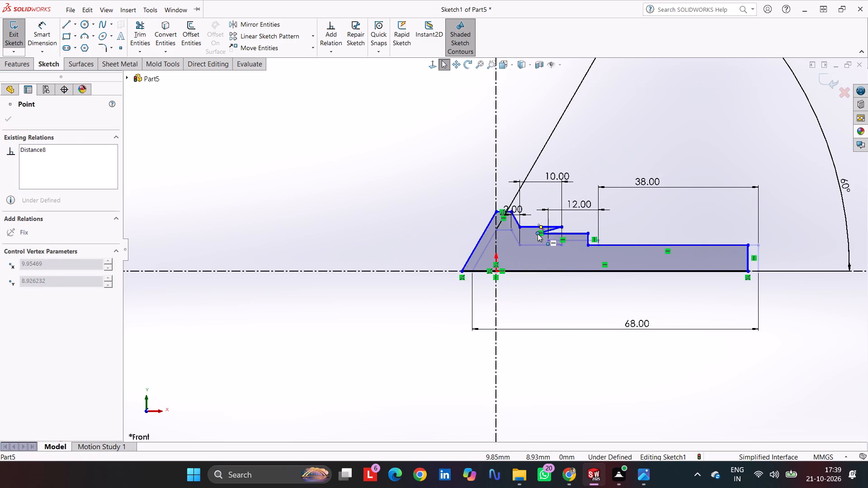
drag(538, 234, 552, 230)
key(Escape)
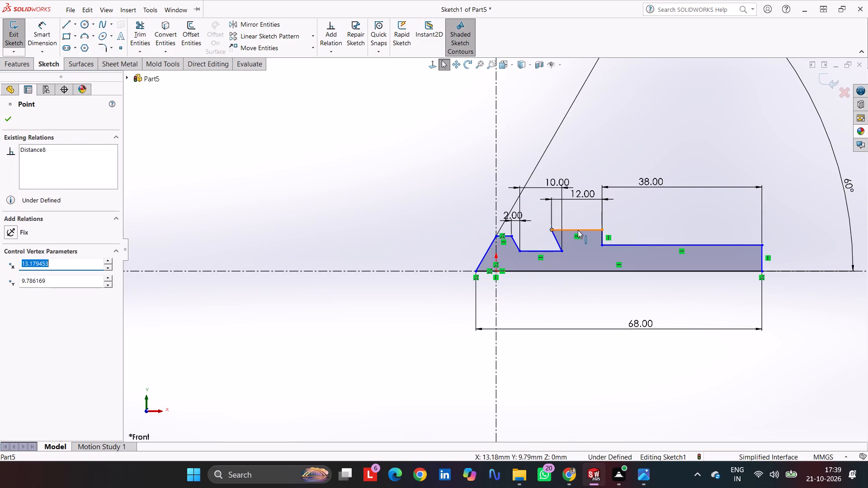
key(Escape)
drag(561, 251, 543, 239)
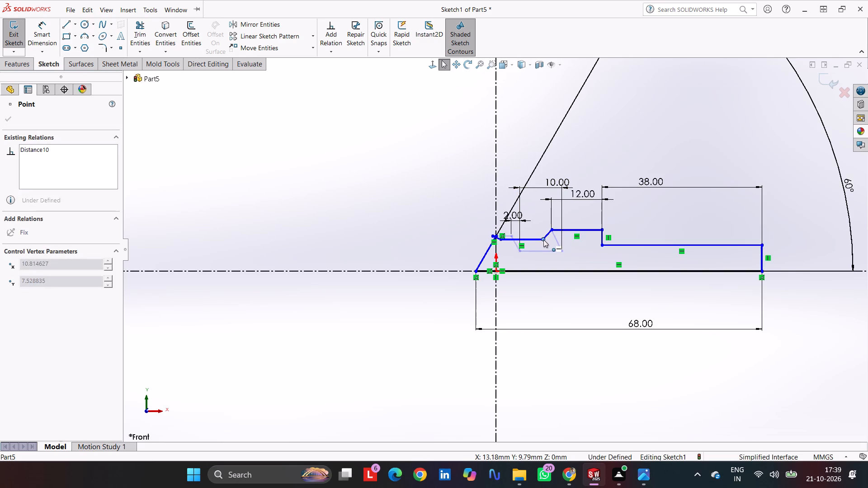
drag(543, 239, 552, 245)
drag(552, 230, 568, 231)
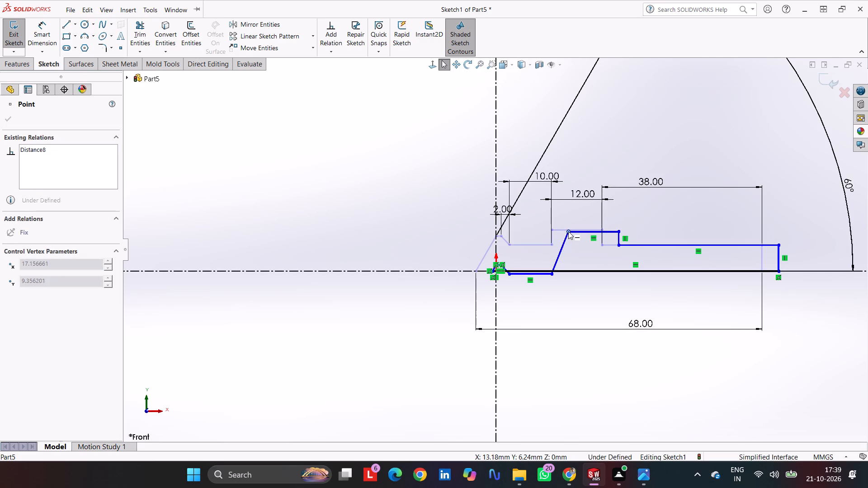
drag(568, 231, 564, 222)
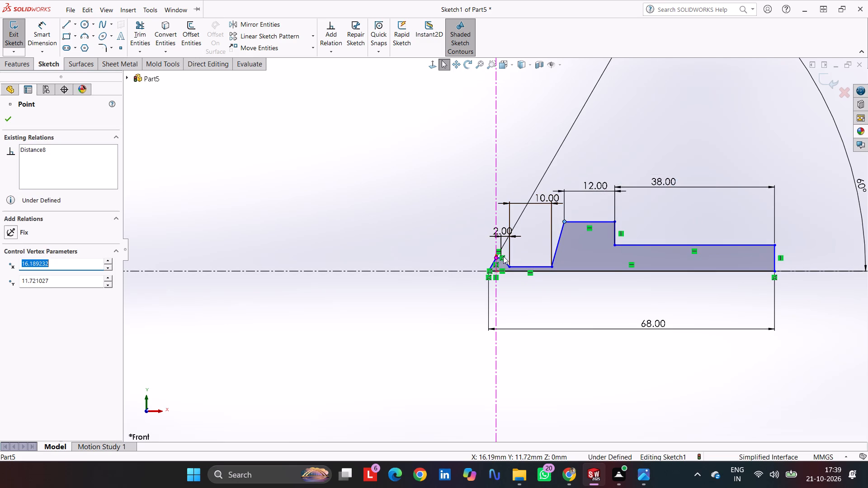
Reshape the head and neck by moving their corner points, with the neck about 7.1 mm and the head about 9.3 mm above the axis.
scroll(502, 259, down, 7)
drag(496, 249, 505, 188)
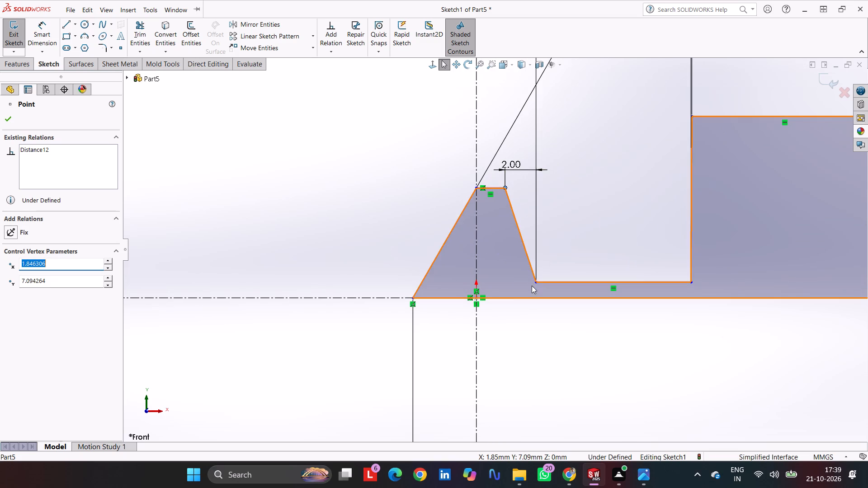
drag(535, 280, 533, 189)
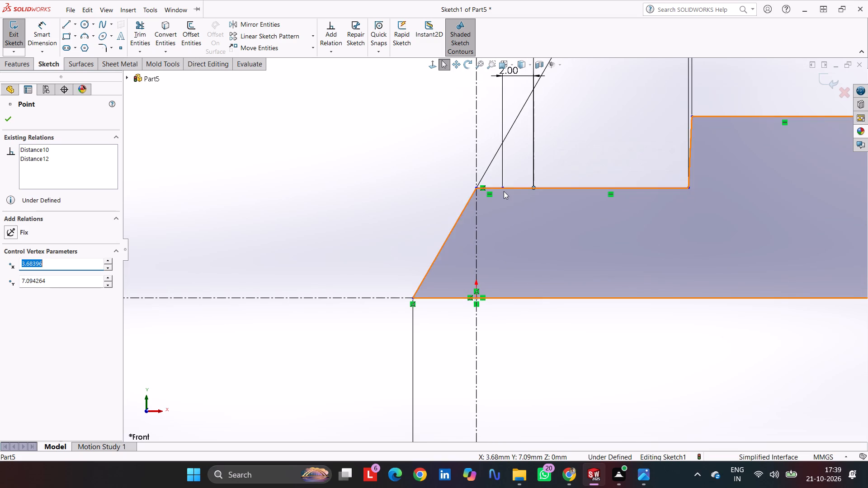
drag(501, 188, 508, 154)
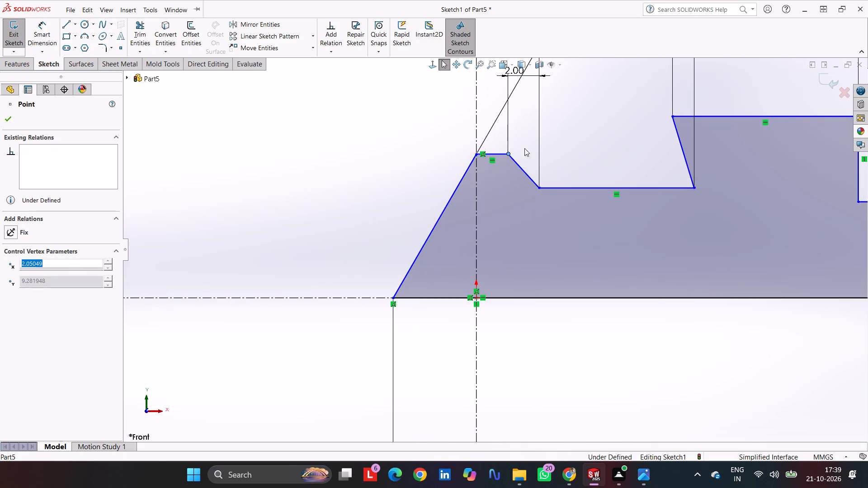
scroll(660, 200, up, 5)
key(Escape)
key(Escape)
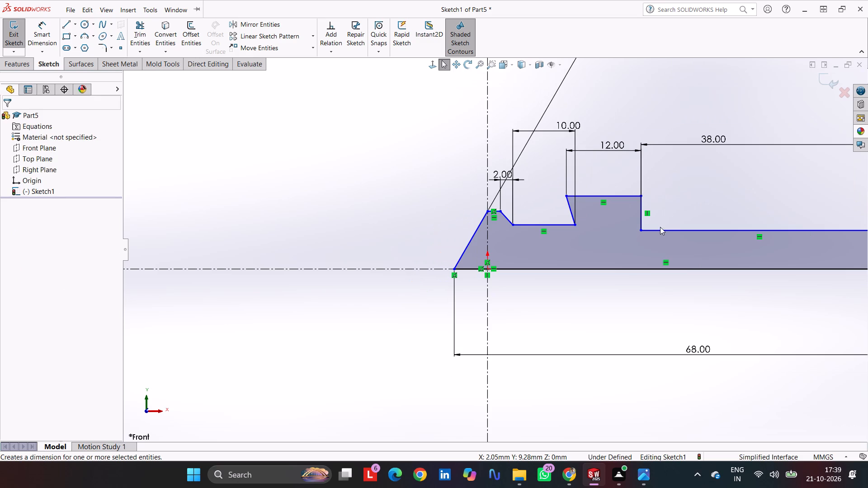
key(Escape)
scroll(661, 248, up, 1)
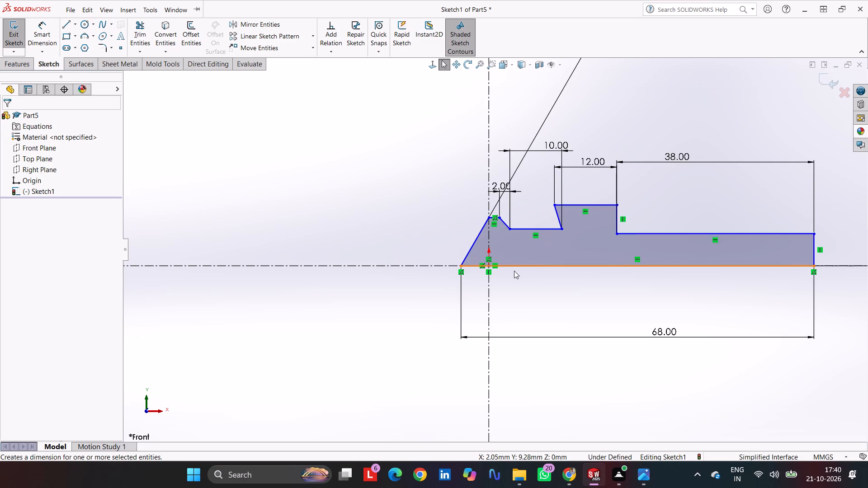
Dimension the distance between the long stem's upper line and the base line on the axis as 3 mm.
click(761, 233)
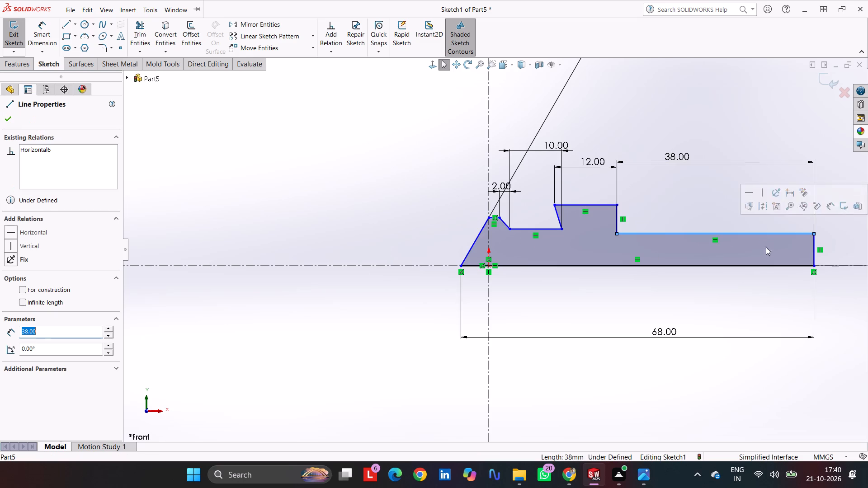
click(768, 268)
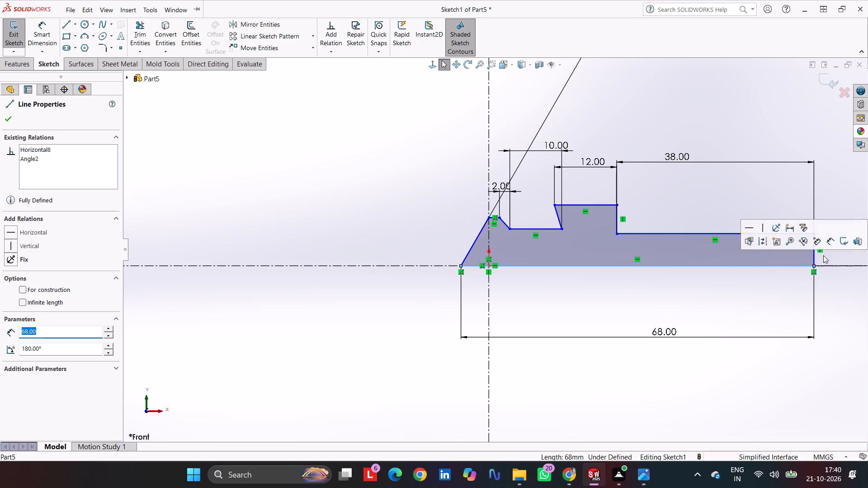
click(36, 21)
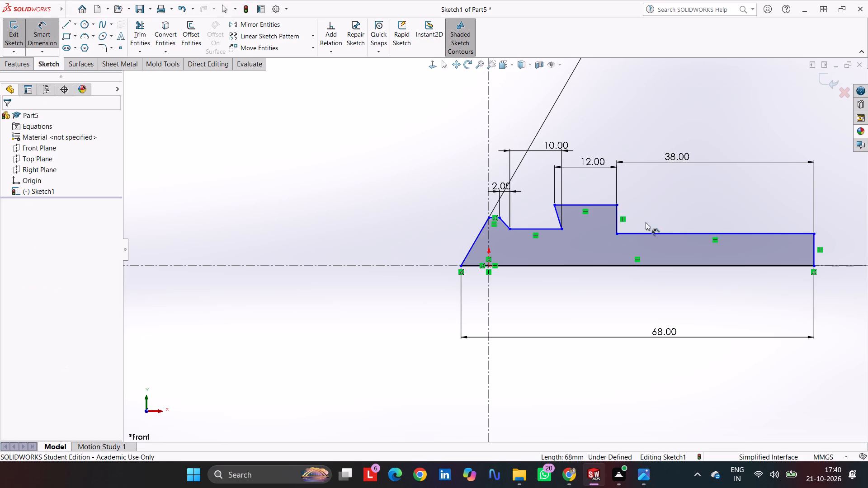
click(663, 231)
click(675, 266)
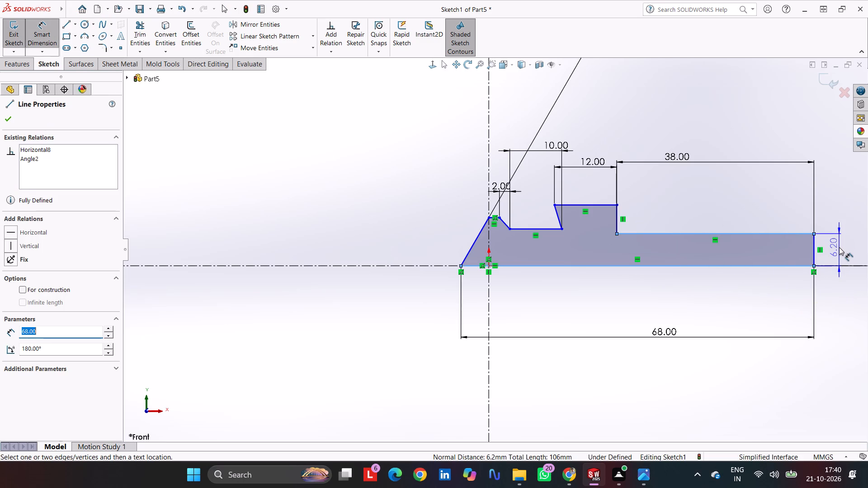
click(839, 247)
key(3)
key(Return)
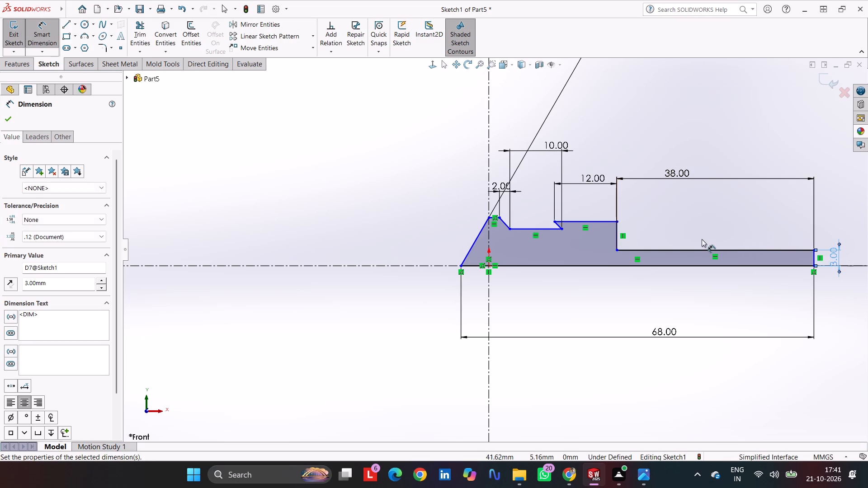
Dimension the height of the collar's top line above the base line as 4 mm.
click(590, 224)
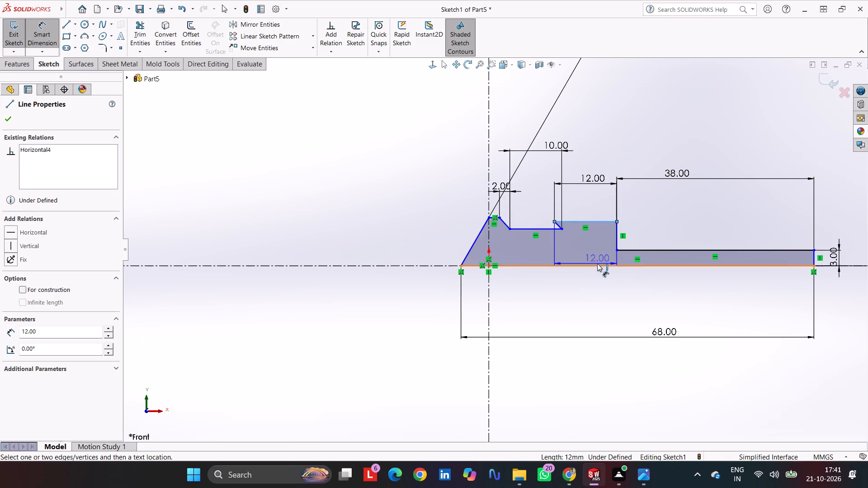
click(597, 267)
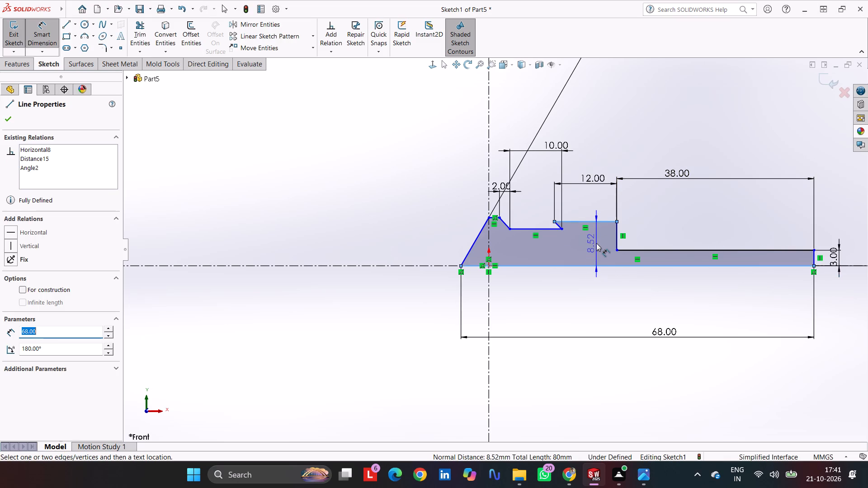
click(596, 243)
key(4)
key(Return)
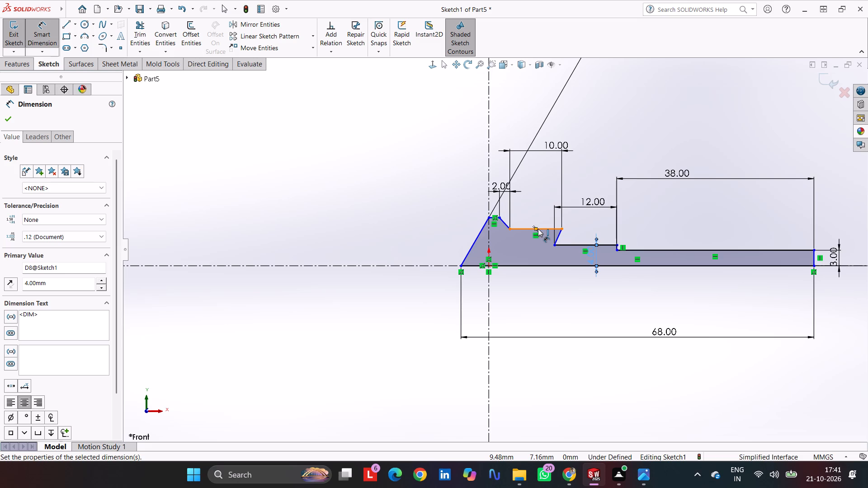
Dimension the height of the neck line between head and collar above the base line as 3 mm.
click(538, 228)
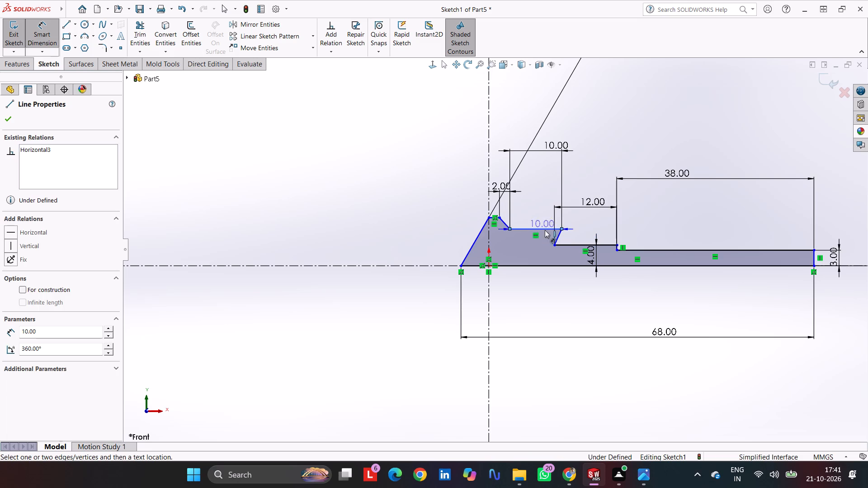
click(544, 266)
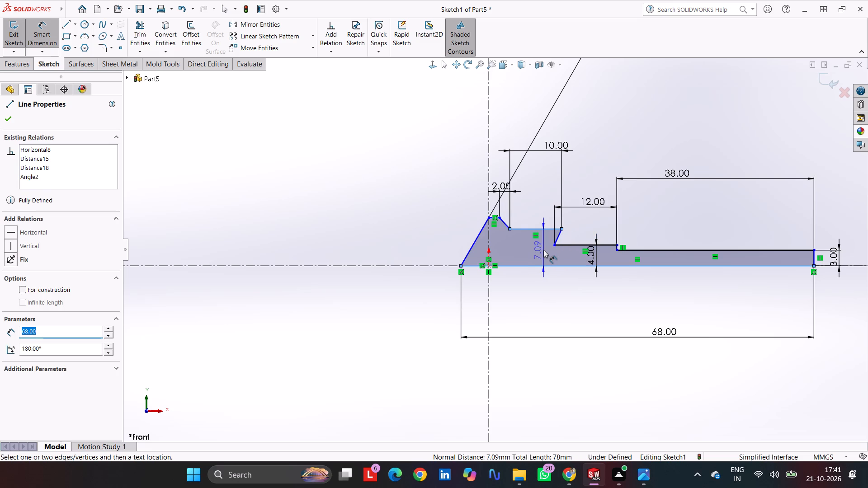
click(543, 250)
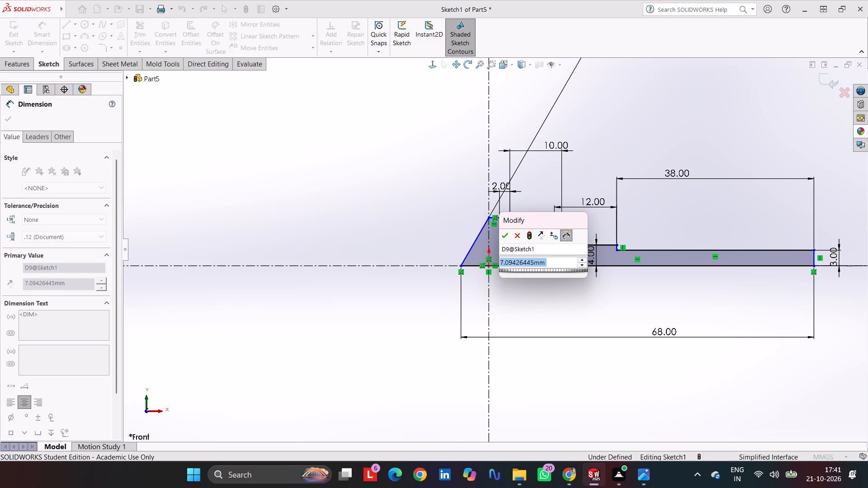
key(3)
key(Return)
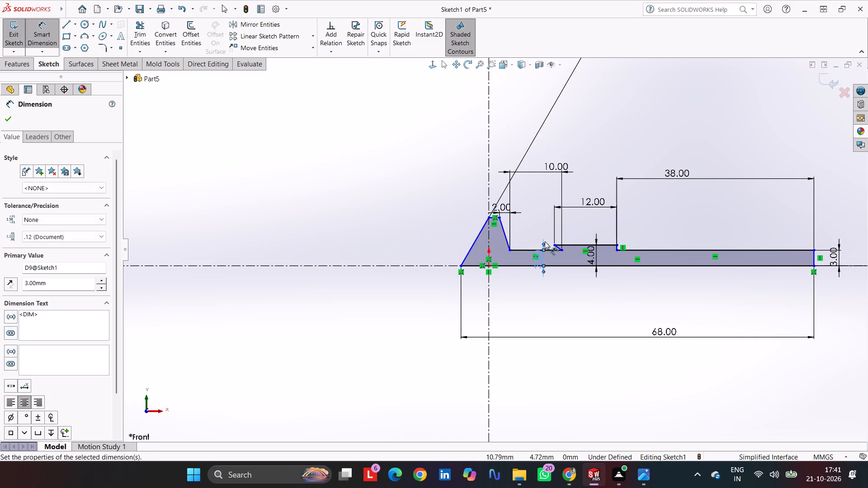
Dimension the height of the head's upper rear corner above the base line as 6 mm and finish dimensioning.
click(501, 217)
click(499, 265)
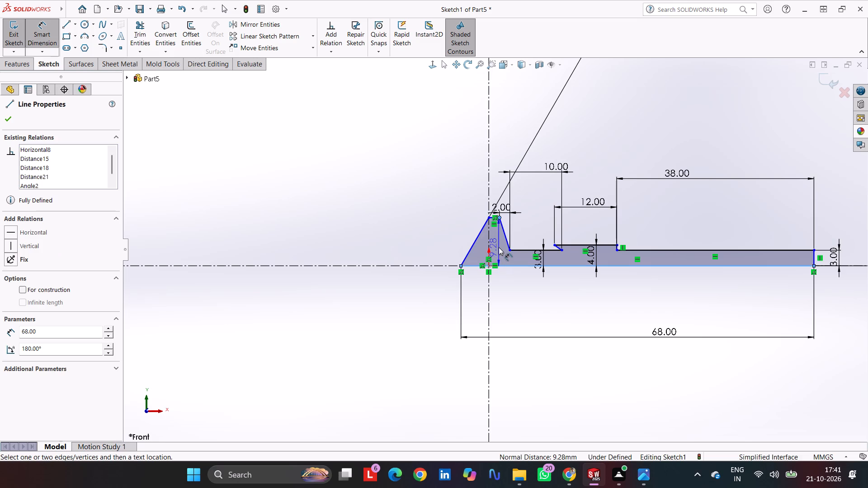
click(500, 244)
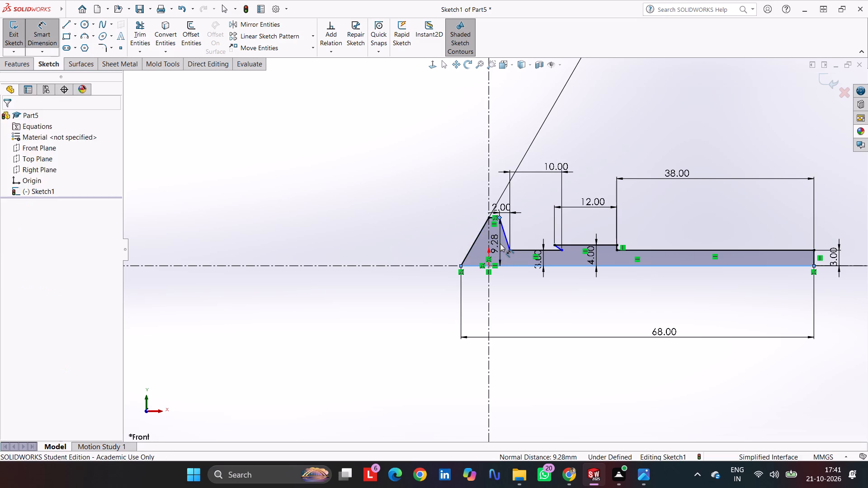
key(6)
key(Return)
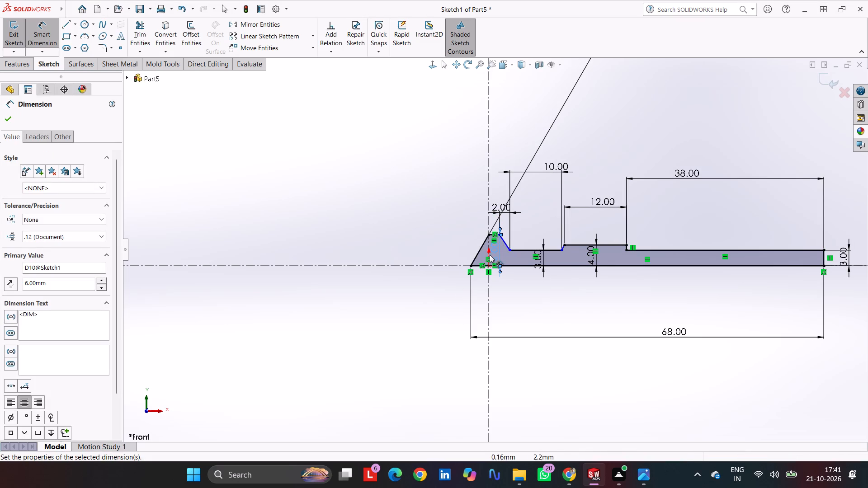
scroll(507, 239, up, 1)
scroll(493, 241, down, 6)
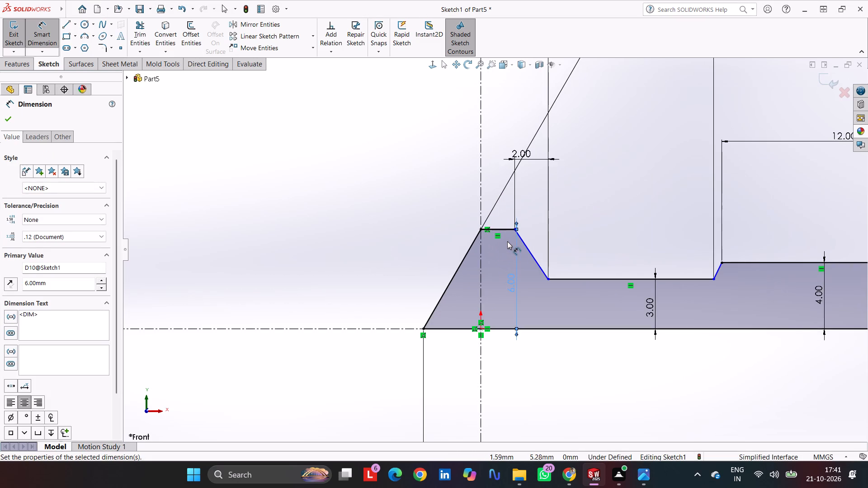
scroll(584, 275, up, 2)
scroll(641, 275, up, 2)
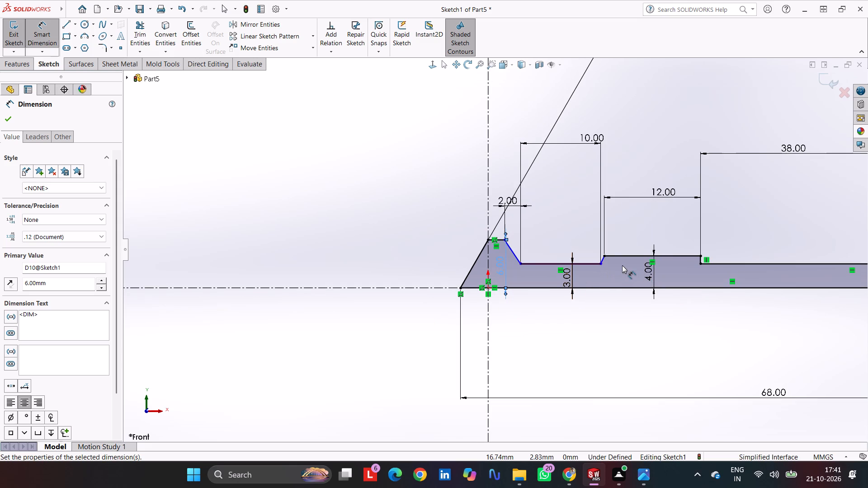
key(Escape)
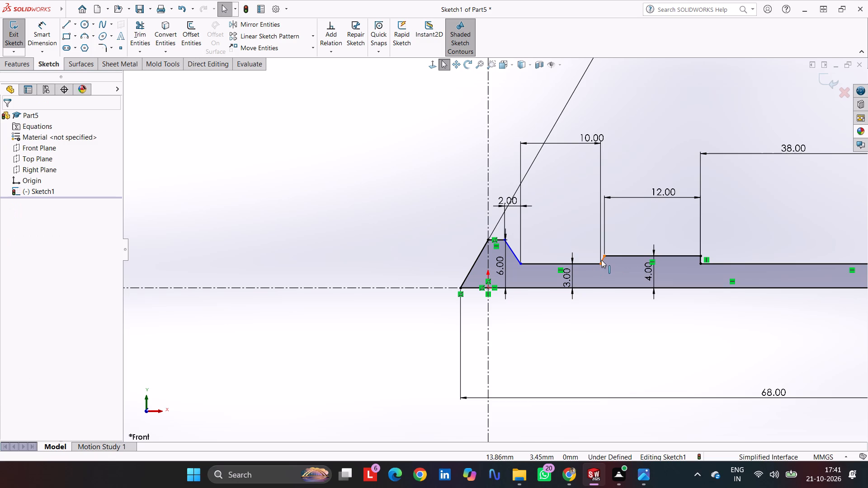
Add a Vertical relation between the neck line's end point and the collar's adjacent upper corner point.
click(601, 264)
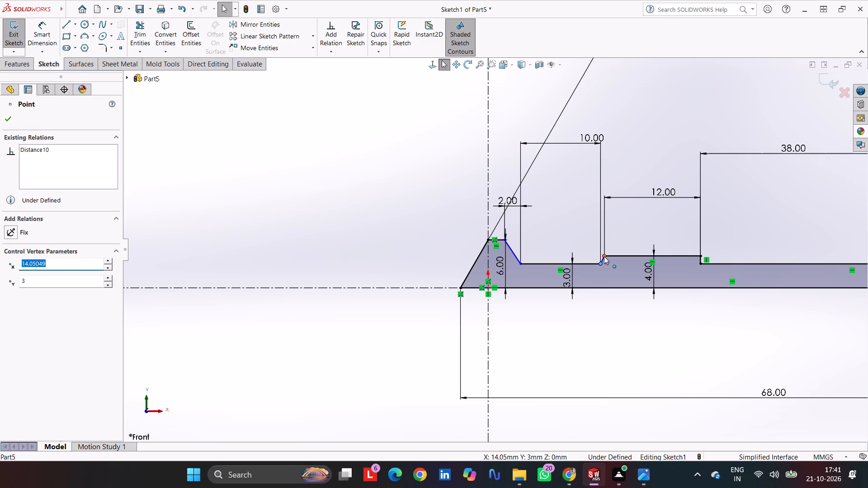
ctrl+click(604, 256)
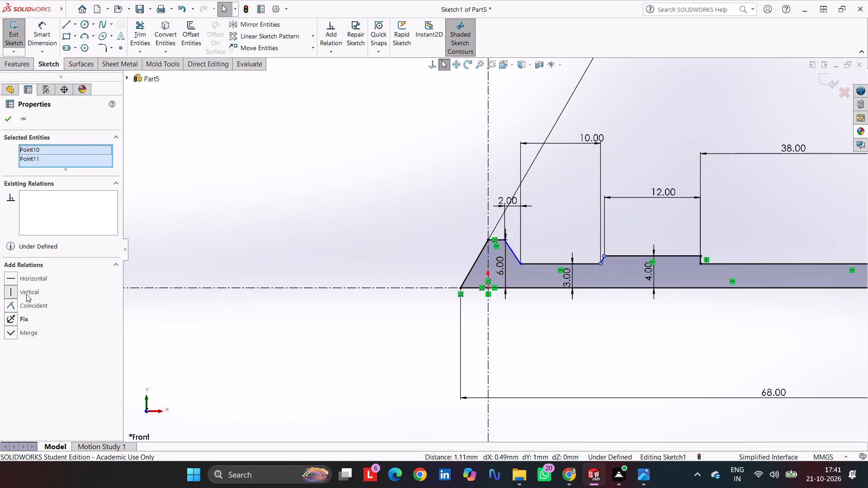
click(26, 294)
click(268, 198)
scroll(665, 260, up, 5)
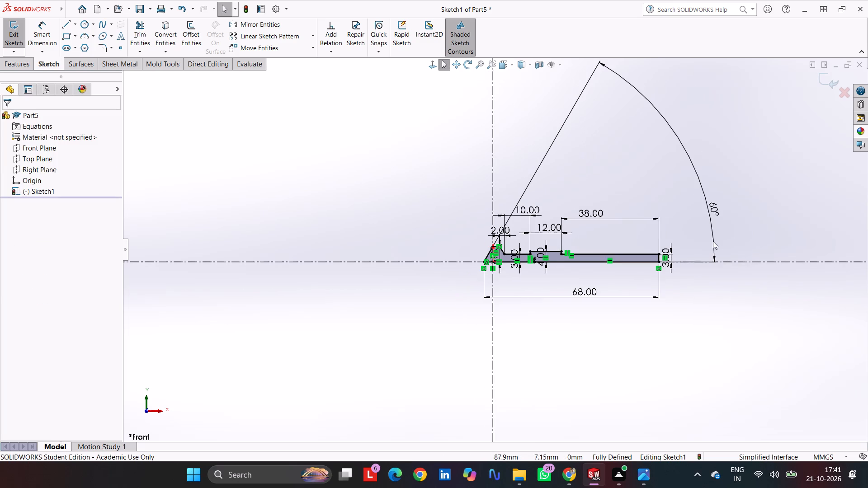
key(Escape)
Revolve the stepped half-profile 360 degrees about the horizontal centerline into a solid.
click(18, 64)
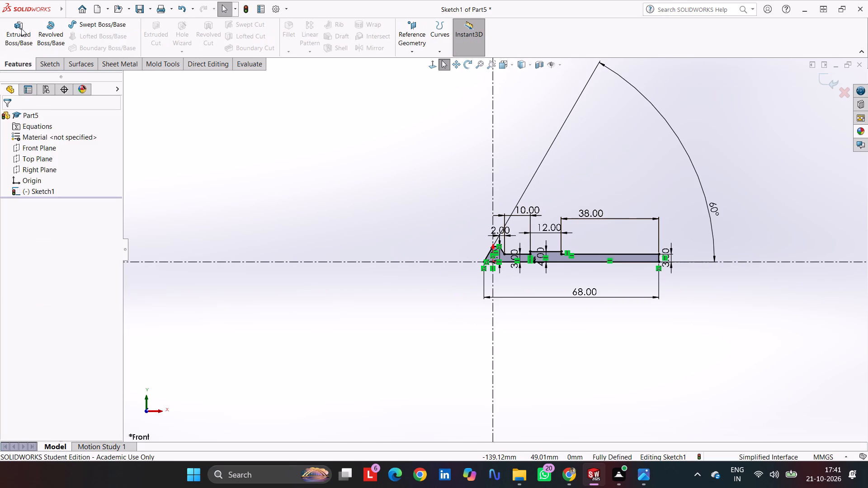
click(48, 35)
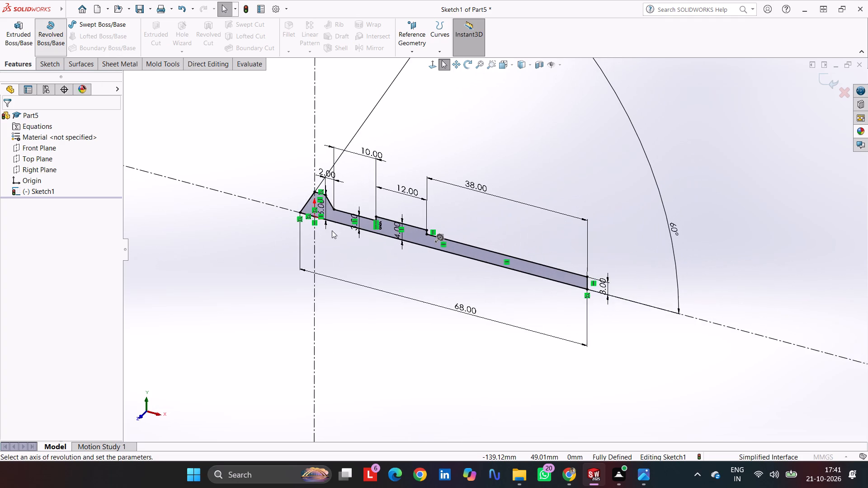
click(261, 202)
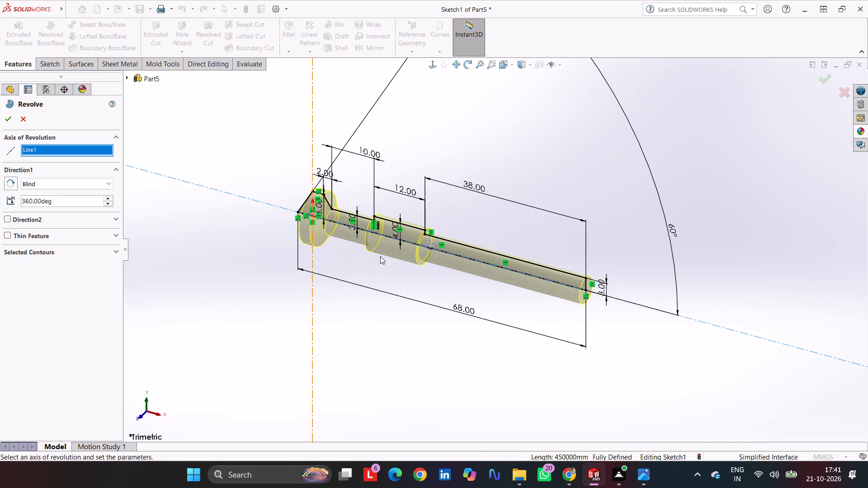
key(Return)
click(619, 182)
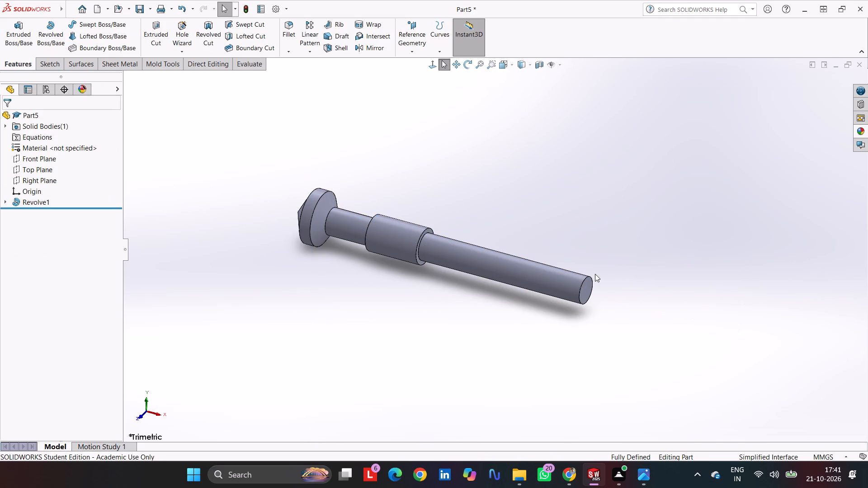
Start a sketch on the stem's free end face and draw a center rectangle at the origin, about 3.6 mm wide.
middle_drag(598, 276, 577, 253)
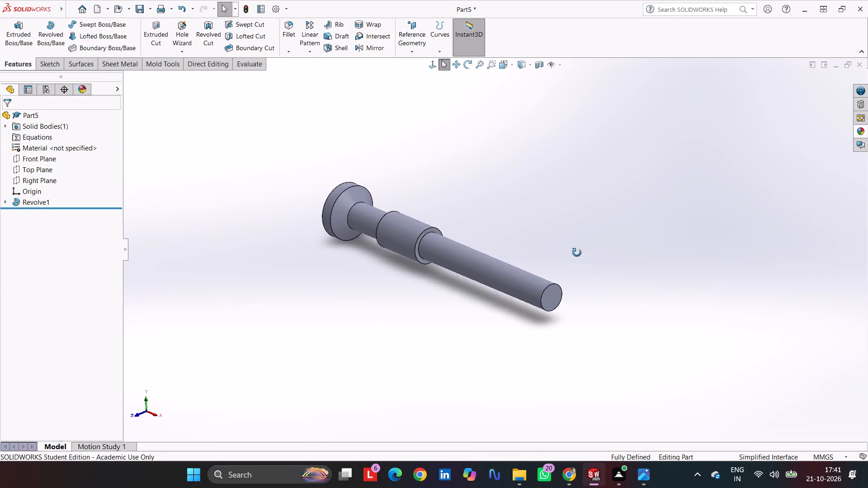
middle_drag(577, 253, 558, 252)
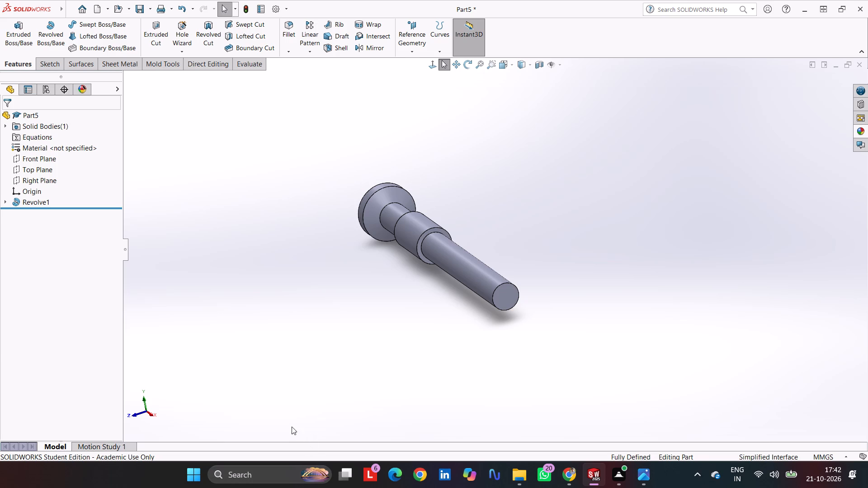
click(589, 274)
click(499, 292)
click(538, 268)
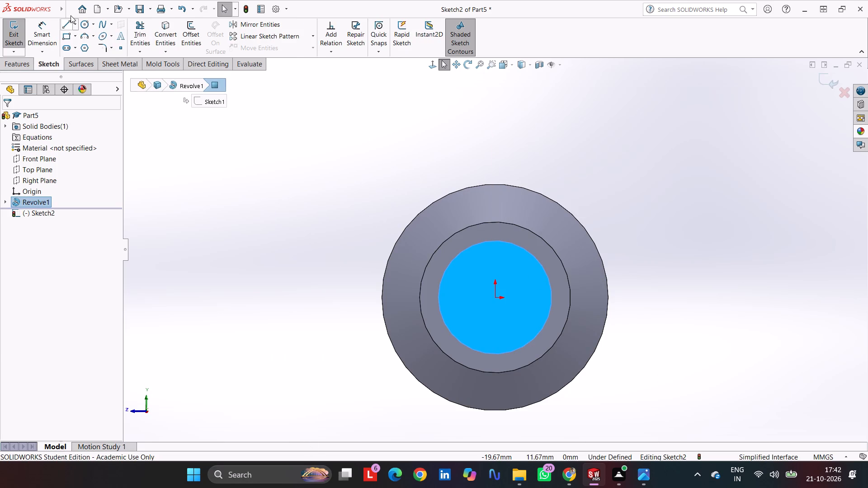
click(77, 37)
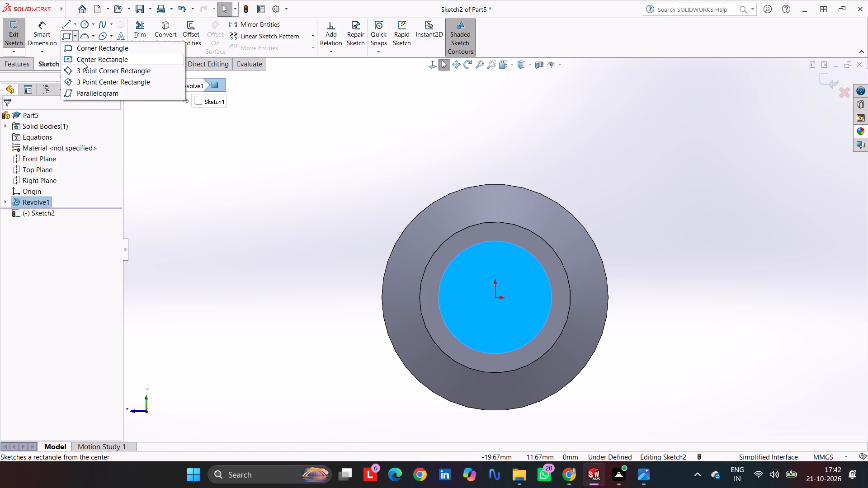
click(87, 61)
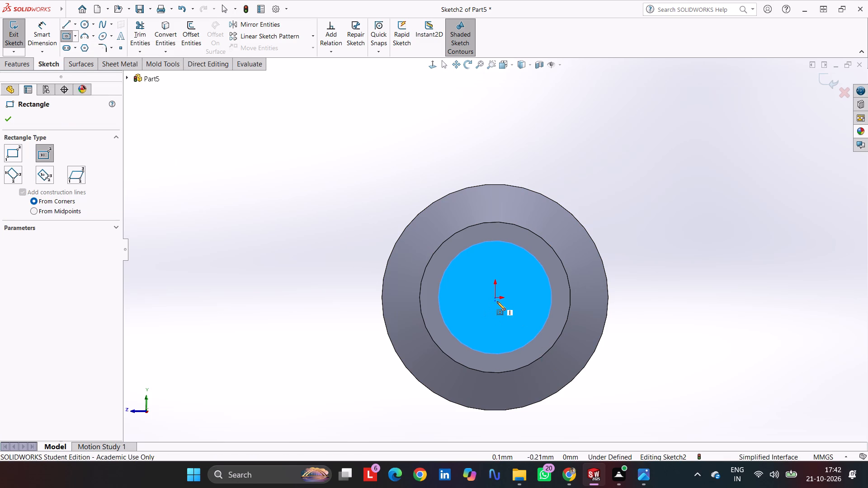
click(496, 296)
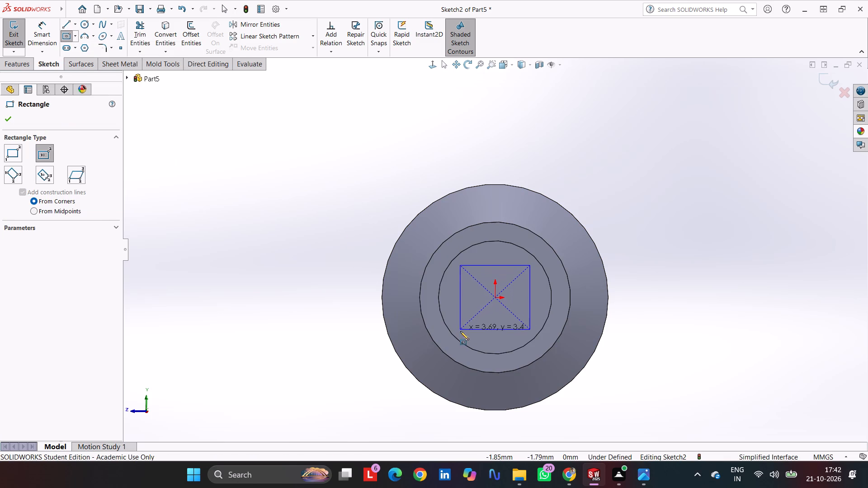
click(461, 332)
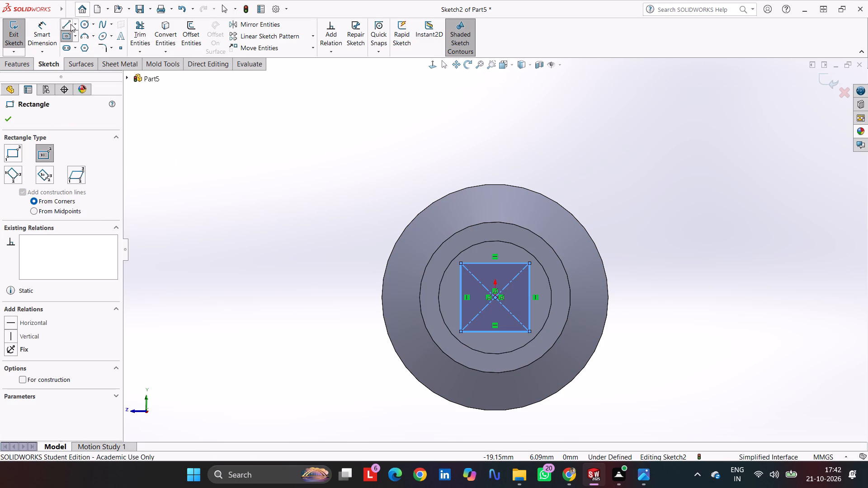
Dimension the rectangle's horizontal upper side as 5 mm.
click(50, 26)
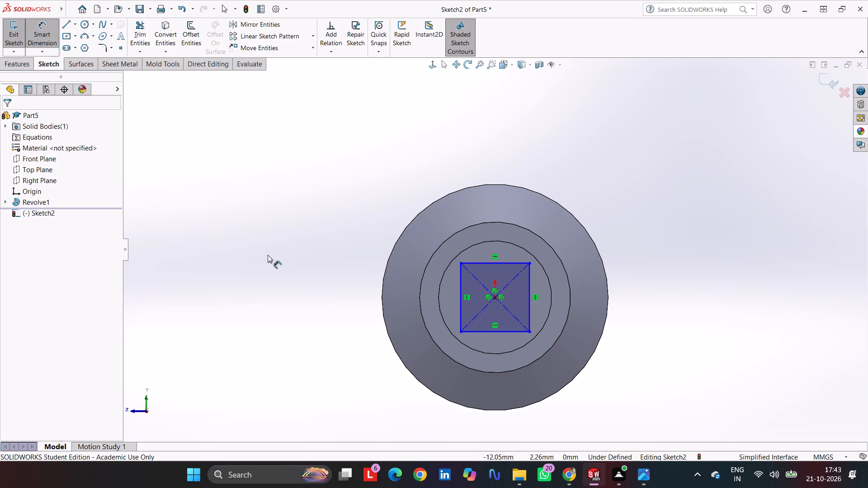
click(492, 263)
click(492, 171)
key(5)
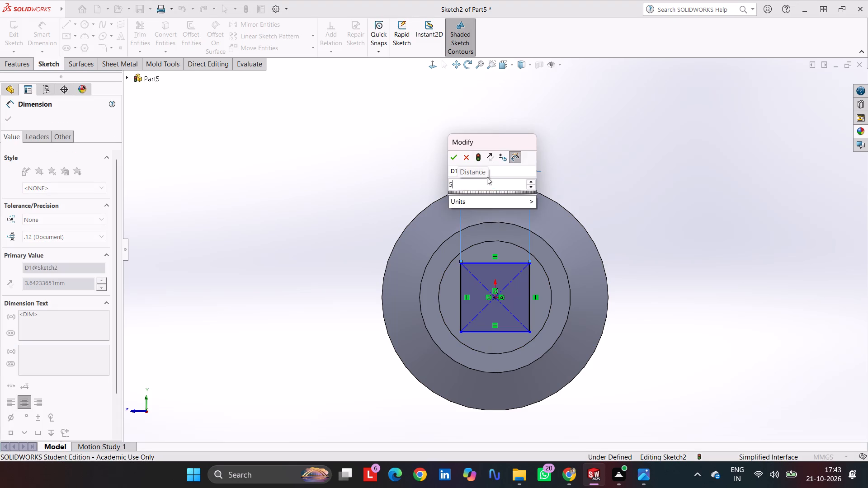
key(Return)
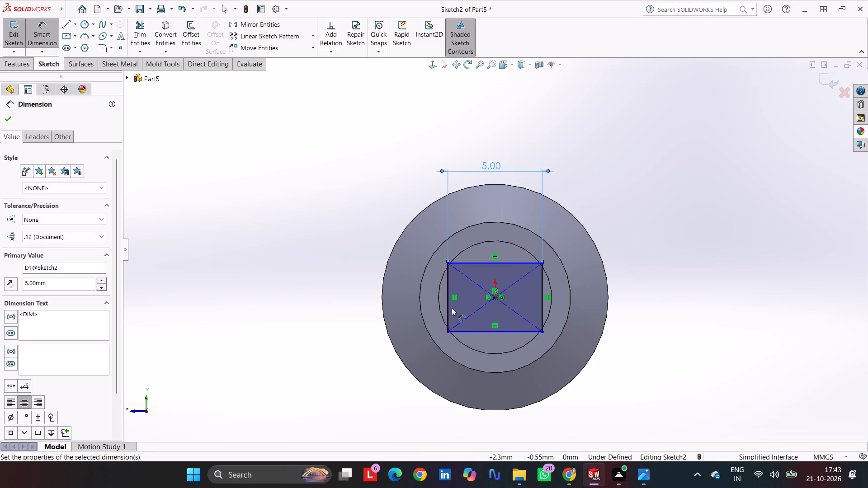
Dimension the center rectangle's vertical side as 5 mm to complete the square.
click(450, 306)
click(340, 312)
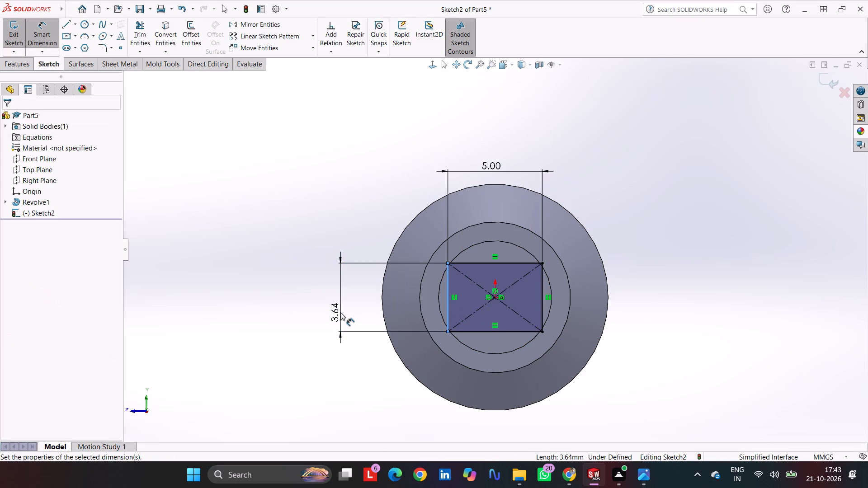
key(5)
key(Return)
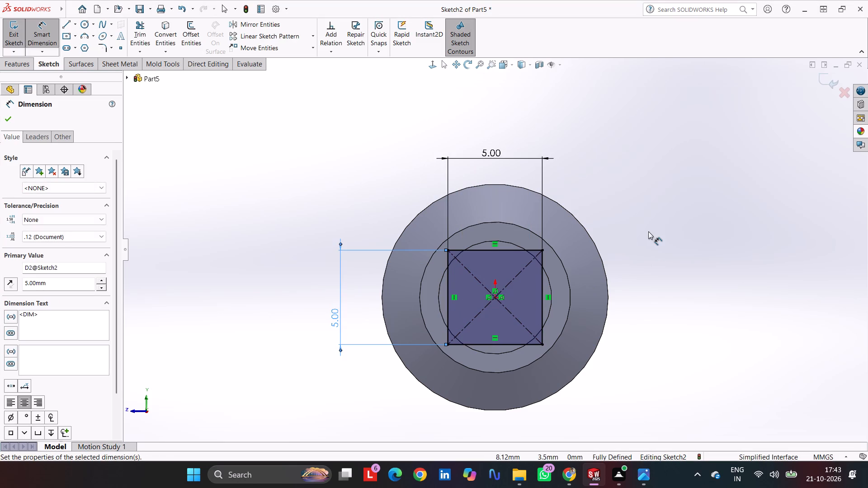
click(648, 231)
key(Escape)
key(Escape)
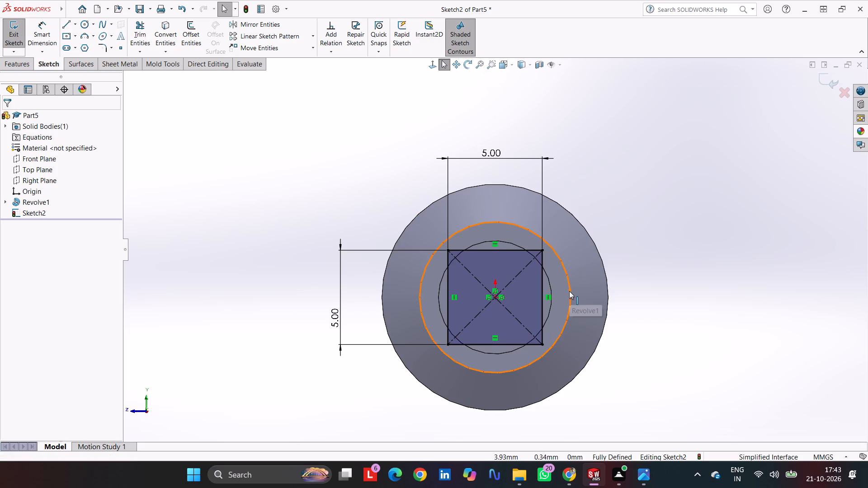
key(Escape)
key(Escape)
Extrude the 5 mm square as a blind boss 6 mm outward from the stem's end face, merged with the body.
scroll(509, 271, down, 5)
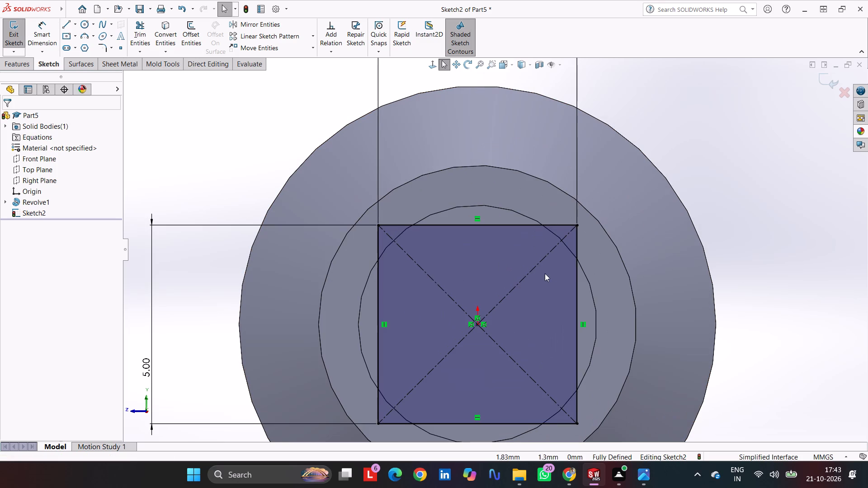
click(6, 63)
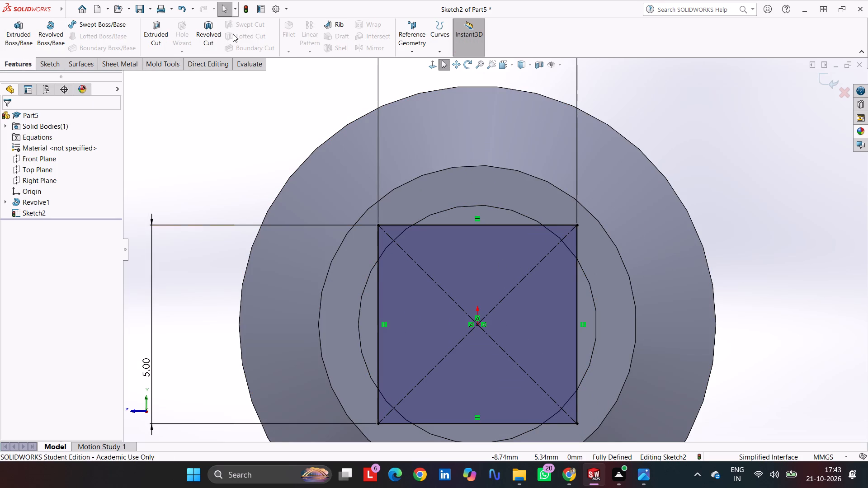
click(156, 29)
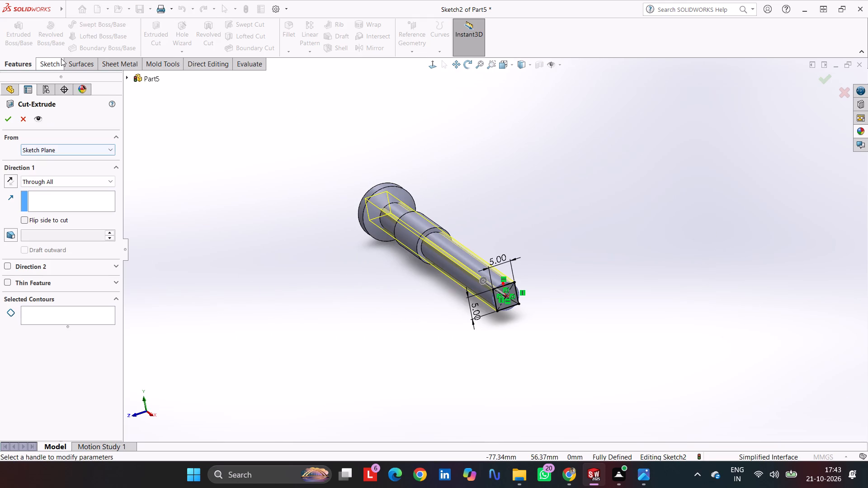
key(Escape)
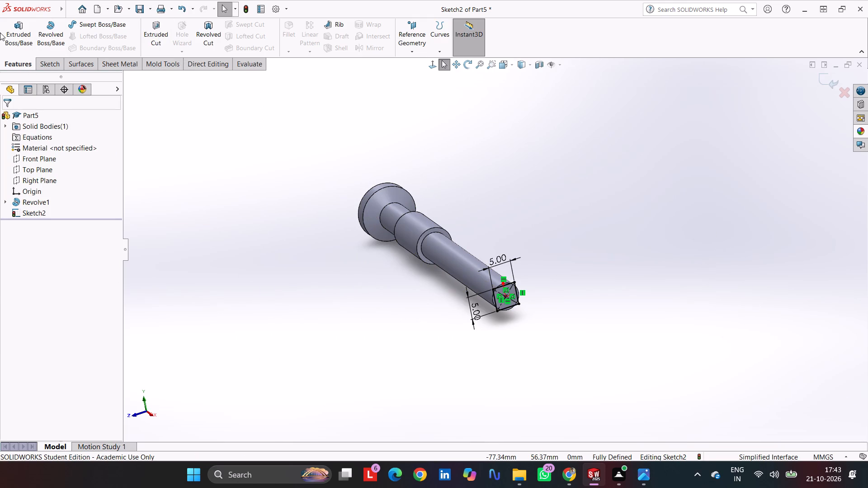
click(19, 27)
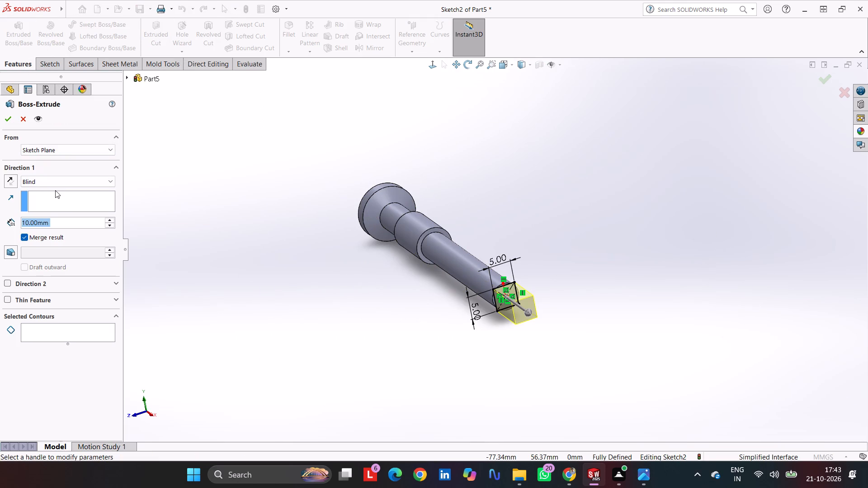
key(6)
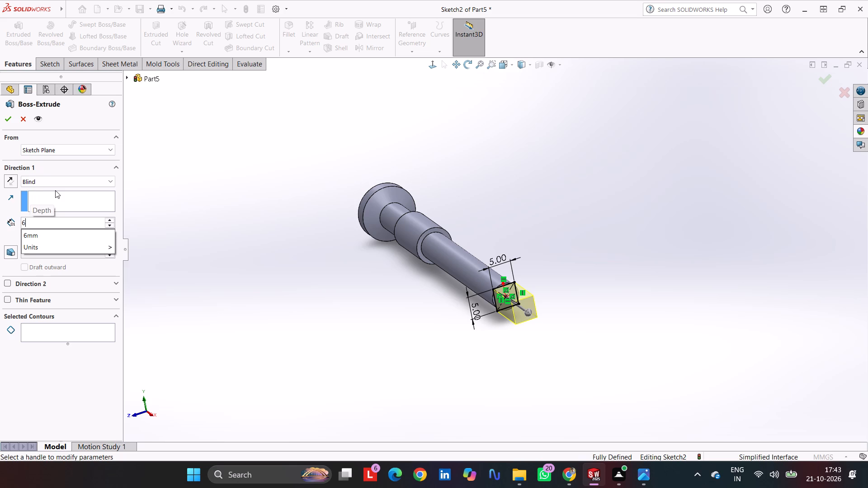
key(period)
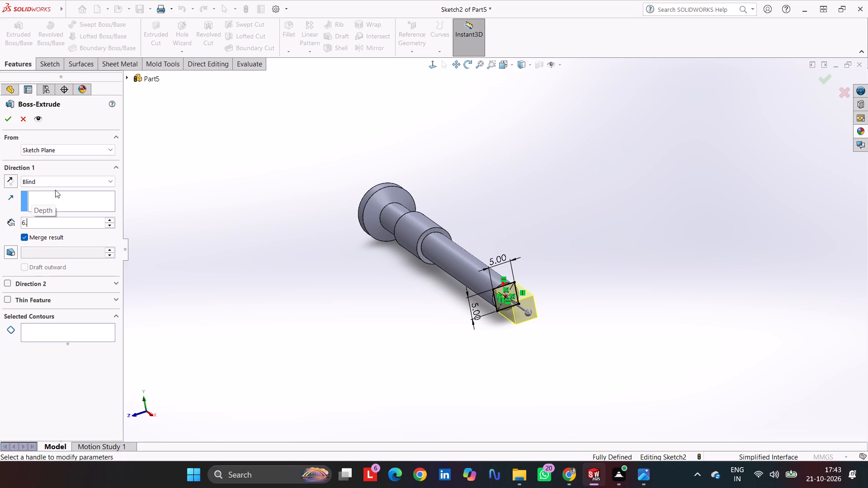
key(BackSpace)
key(Return)
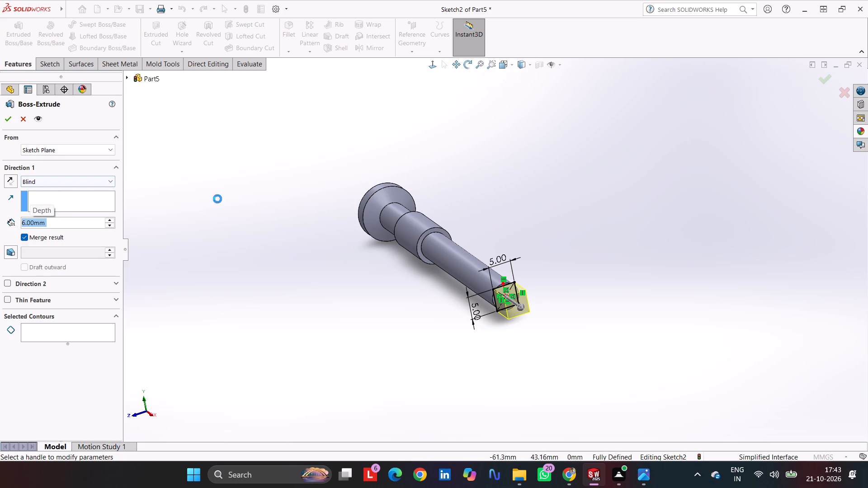
key(Return)
click(536, 201)
click(514, 304)
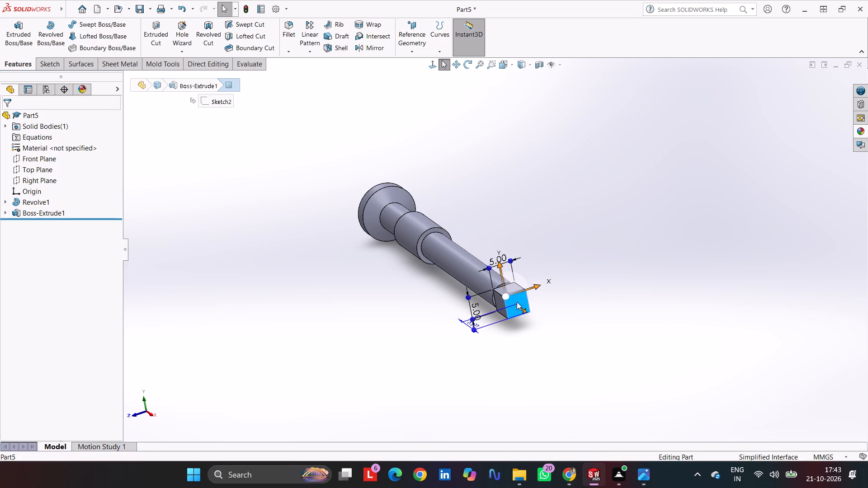
click(535, 213)
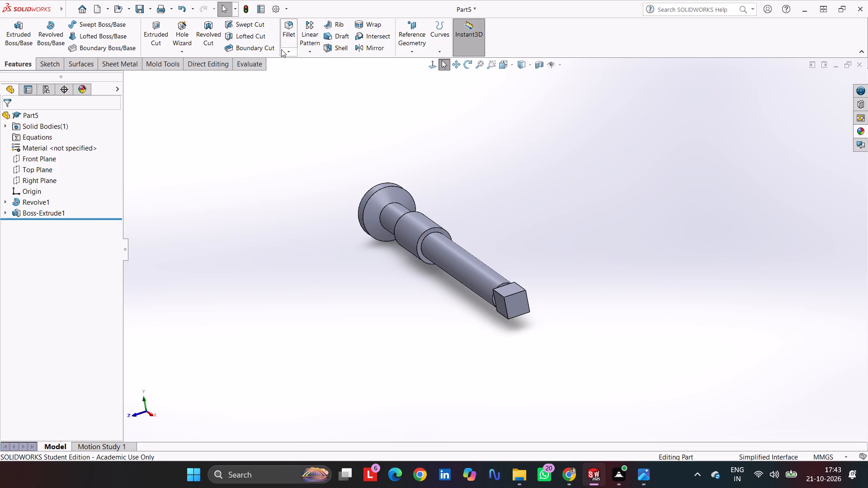
Chamfer the four lengthwise edges of the square end with a distance of 1 mm at 45 degrees.
click(286, 49)
click(308, 78)
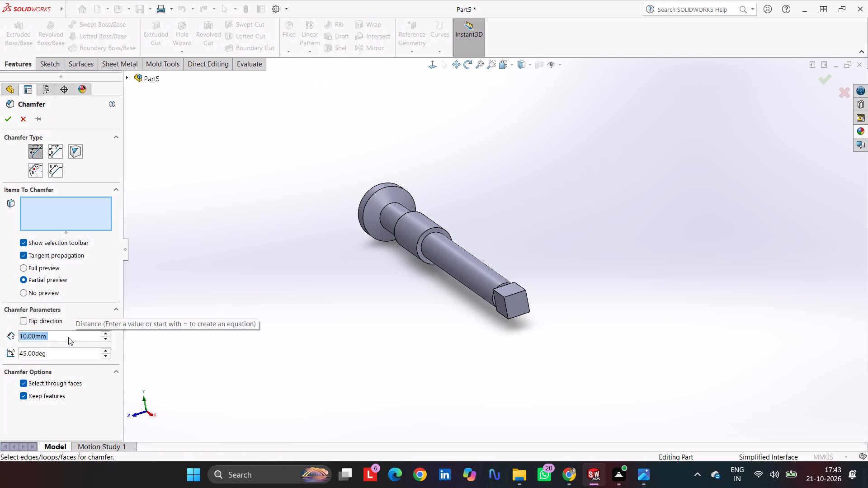
key(2)
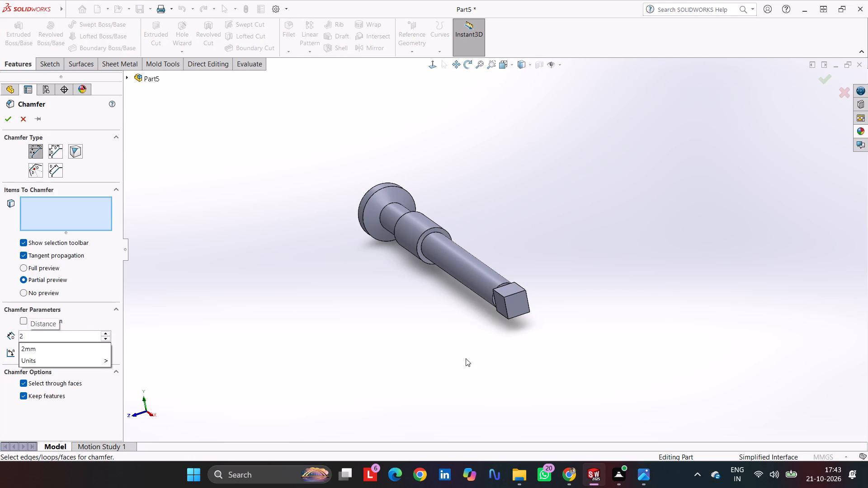
click(501, 293)
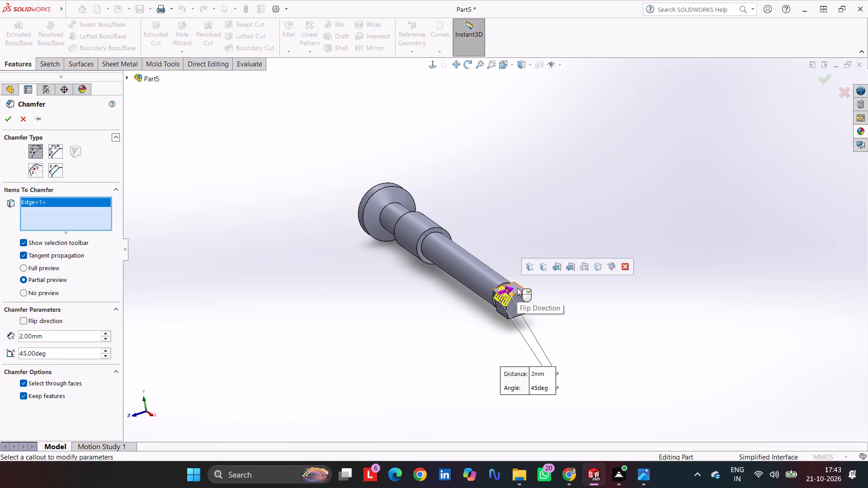
click(519, 285)
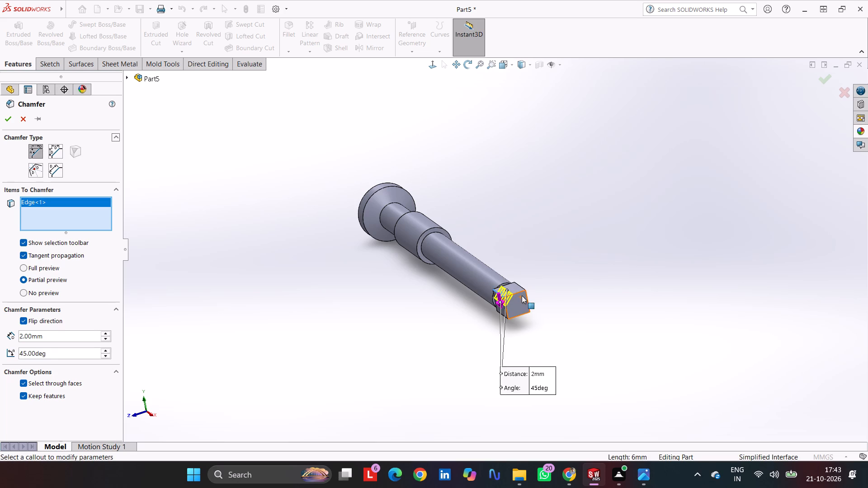
click(524, 288)
middle_drag(544, 299, 513, 315)
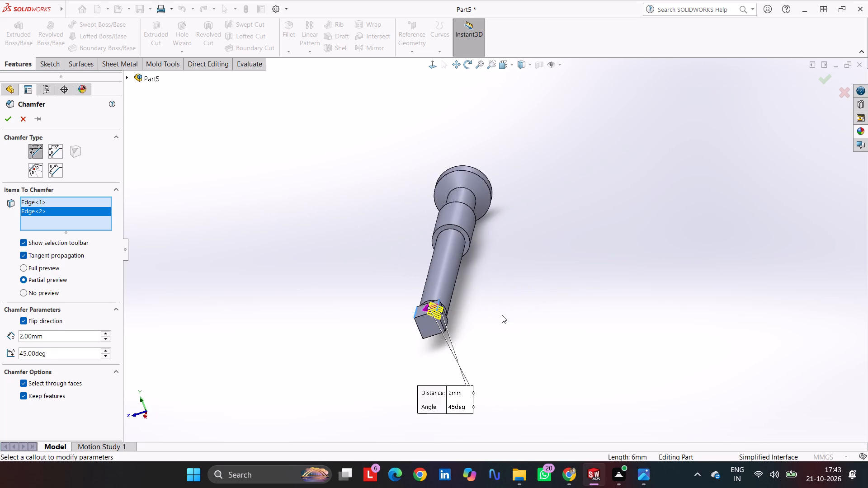
scroll(462, 323, down, 5)
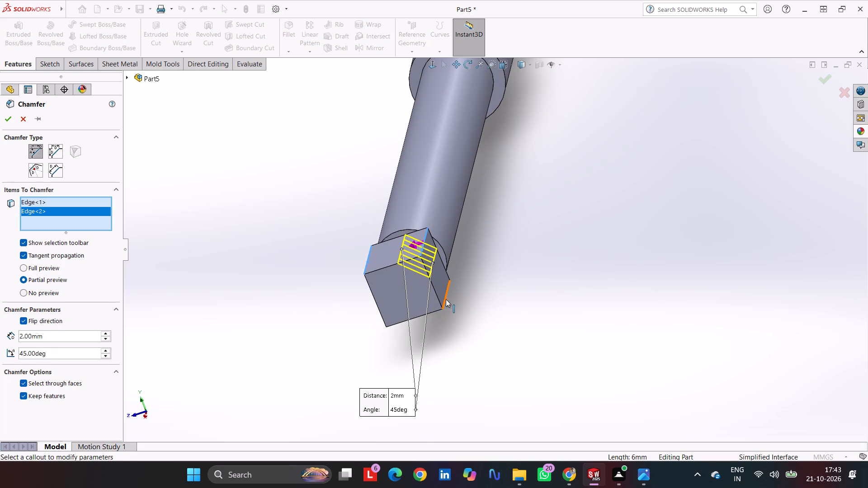
click(446, 299)
middle_drag(472, 315, 532, 273)
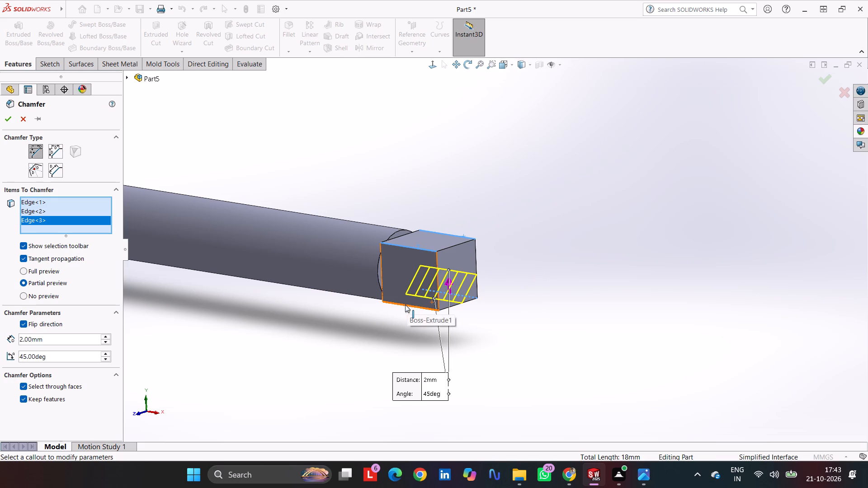
click(406, 305)
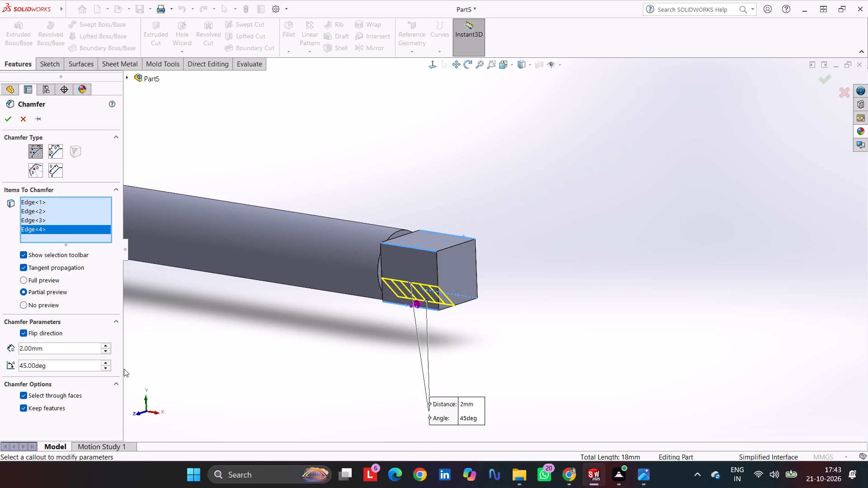
drag(72, 351, 0, 357)
key(1)
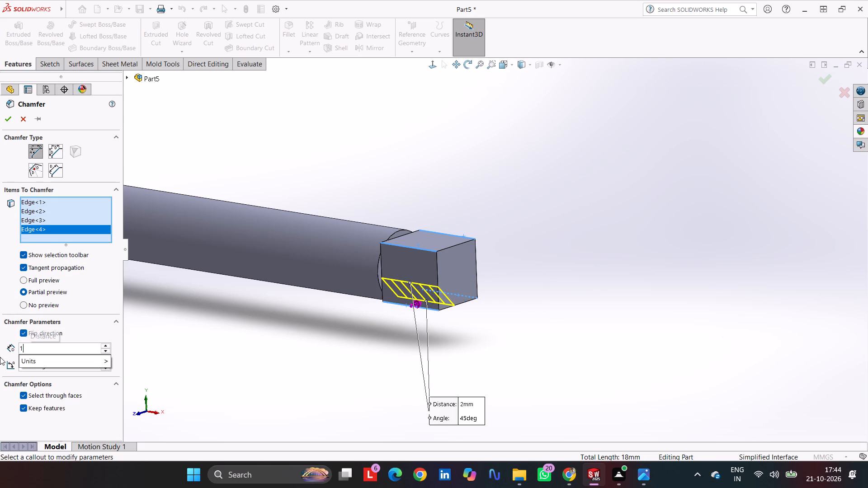
key(Return)
key(Return)
click(296, 357)
middle_drag(317, 355, 272, 337)
click(255, 338)
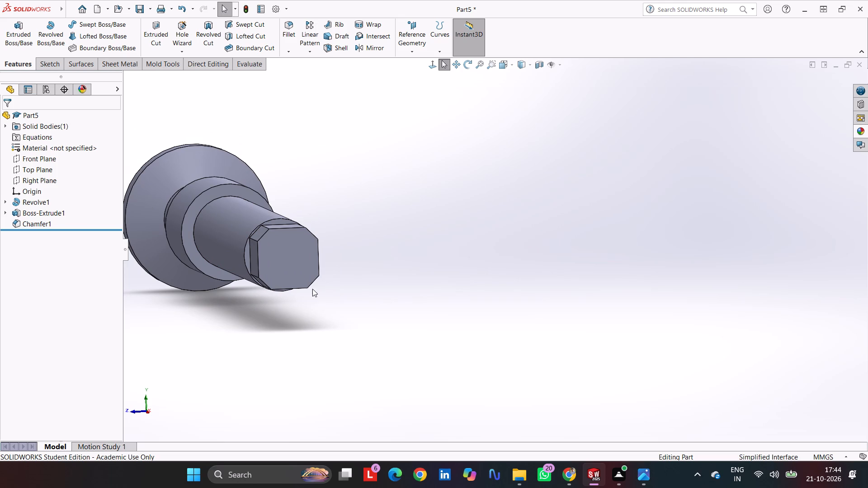
Set the isometric view and apply a black plastic appearance to the whole valve stem part.
middle_drag(320, 290, 377, 297)
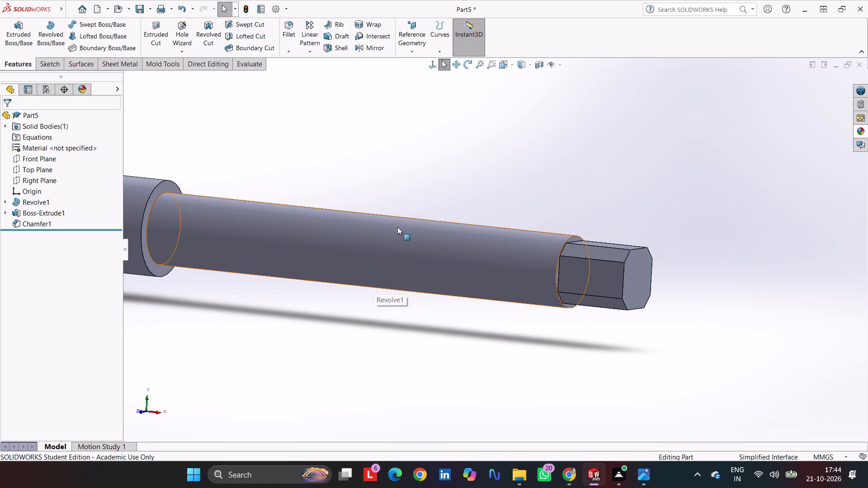
scroll(594, 307, up, 6)
click(626, 247)
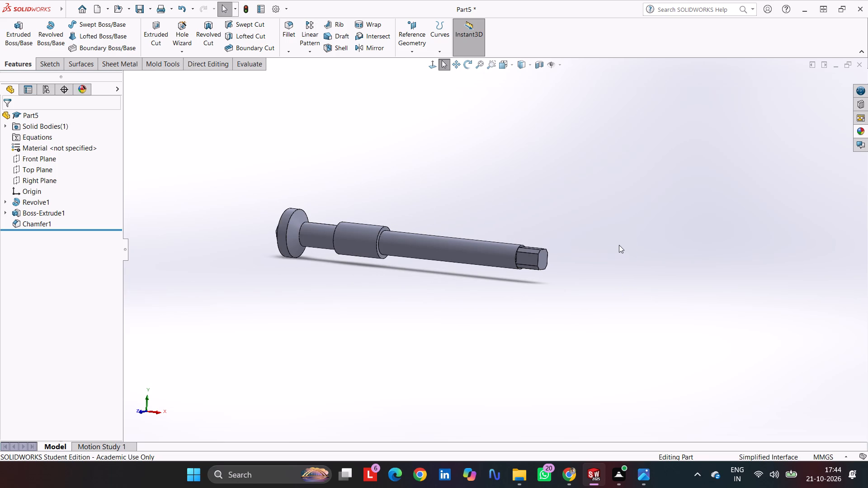
key(ctrl+7)
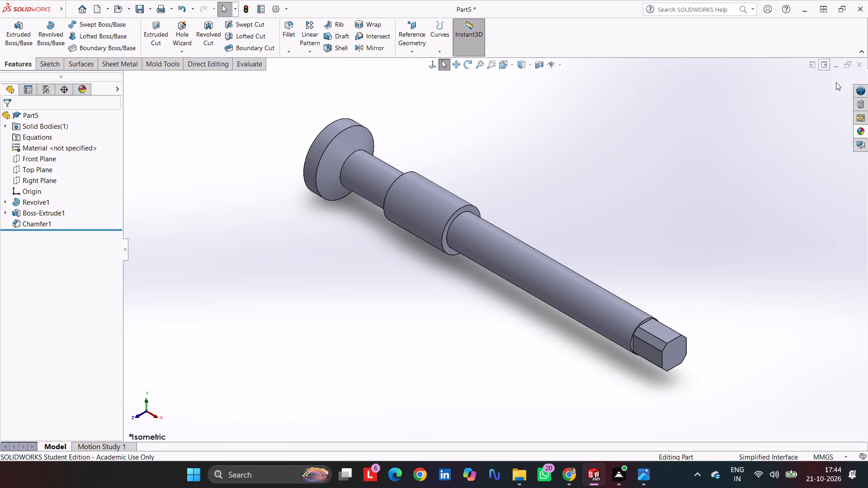
click(865, 131)
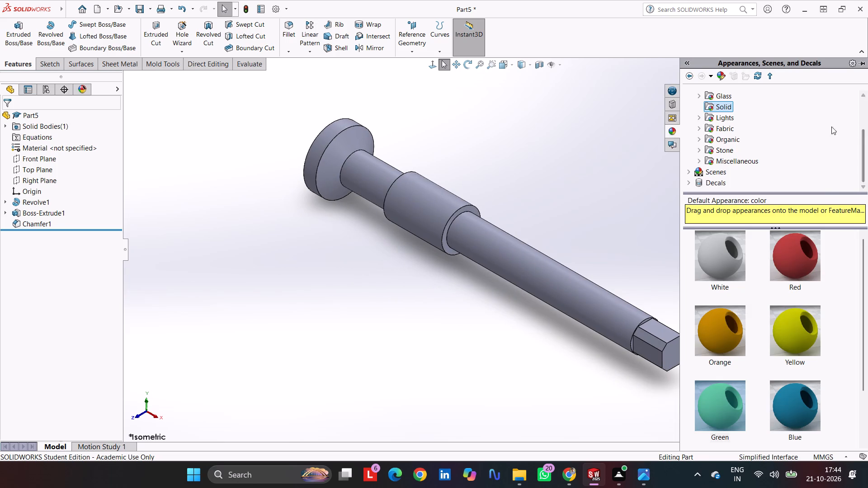
click(725, 127)
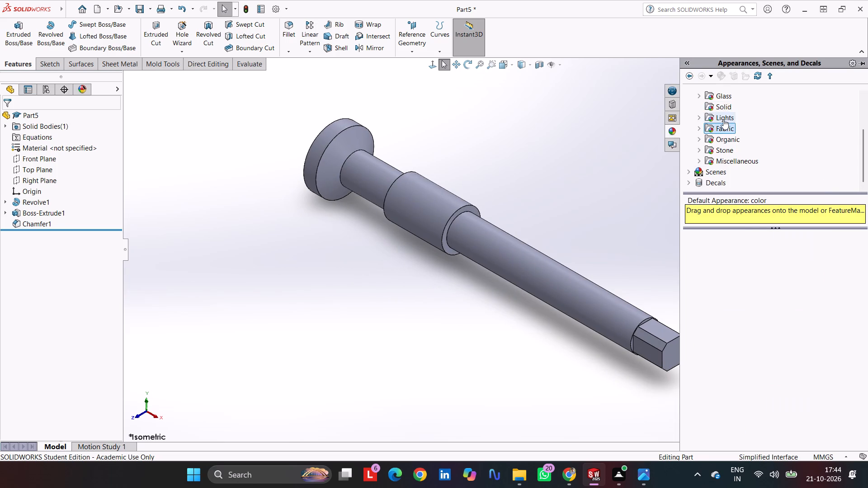
click(723, 119)
click(722, 109)
click(721, 99)
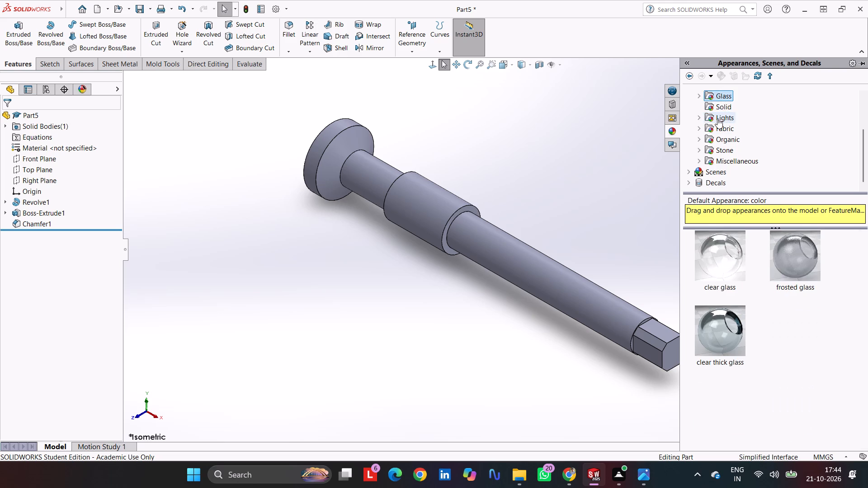
scroll(717, 119, up, 2)
click(716, 115)
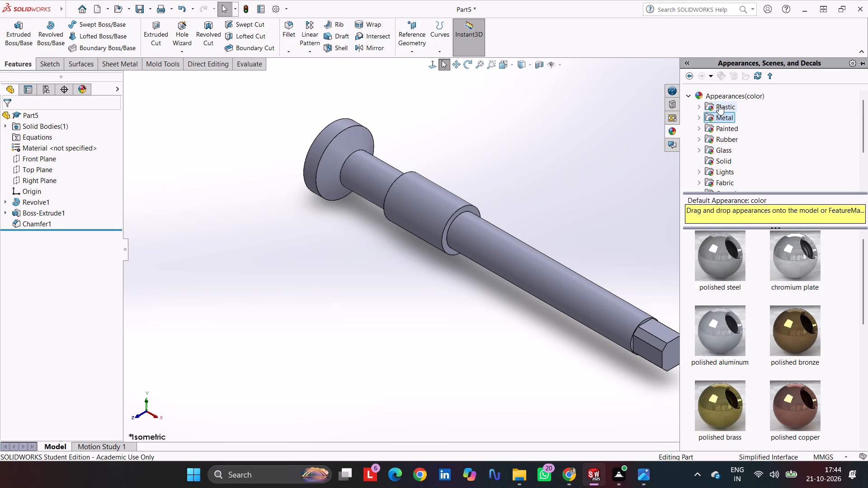
click(719, 103)
drag(723, 396, 588, 286)
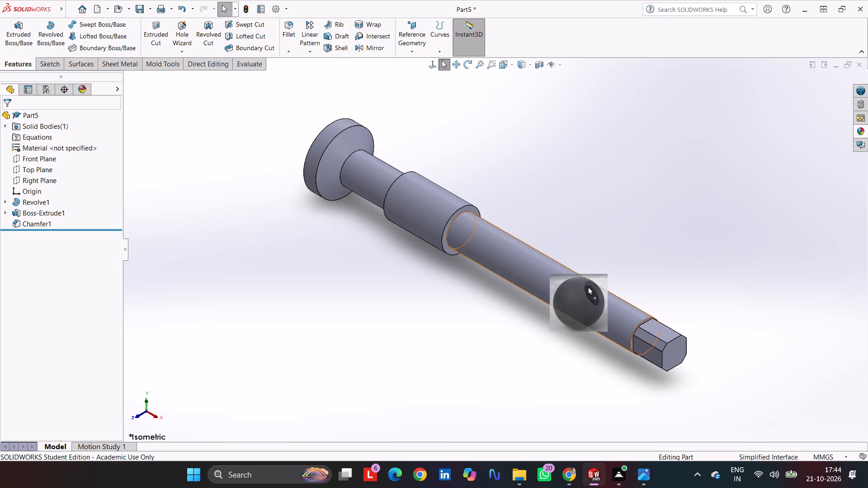
drag(588, 286, 587, 286)
click(600, 287)
click(636, 172)
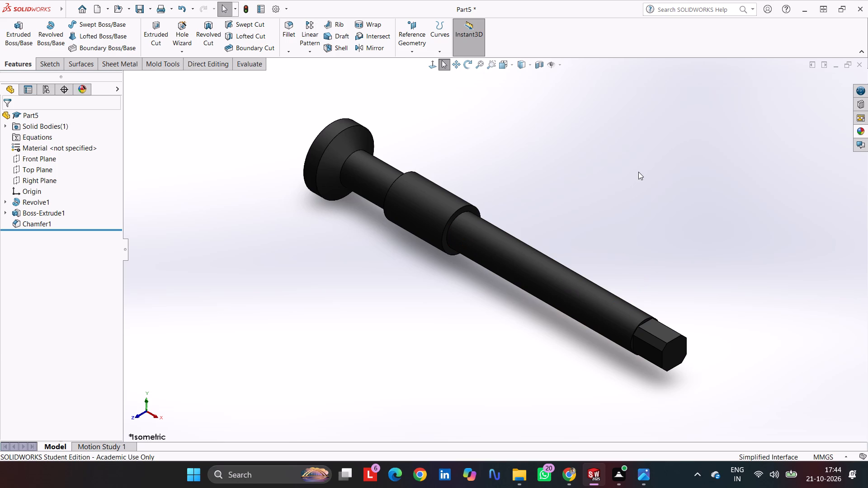
Save the part as 5 in the Refrigerator Valve Assembly folder.
key(ctrl+s)
scroll(473, 192, down, 5)
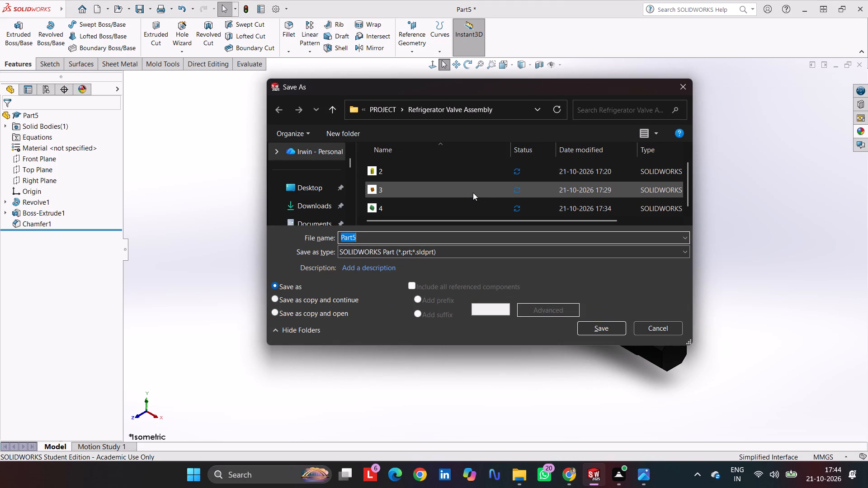
key(5)
key(Return)
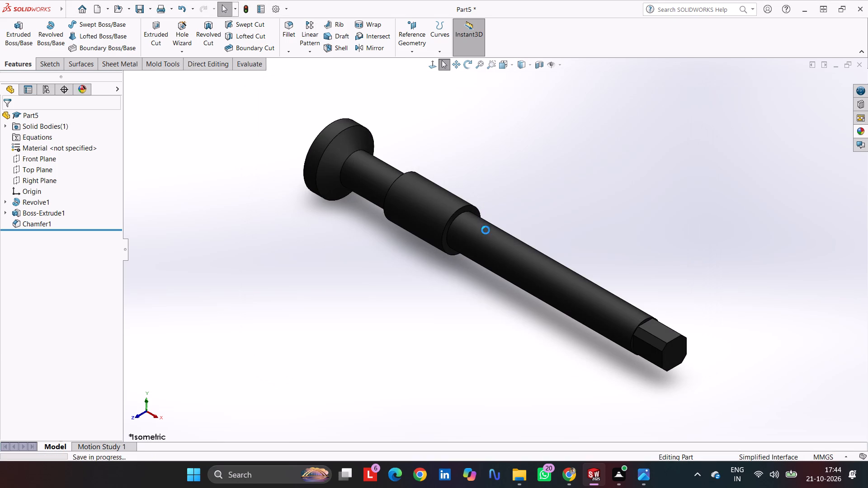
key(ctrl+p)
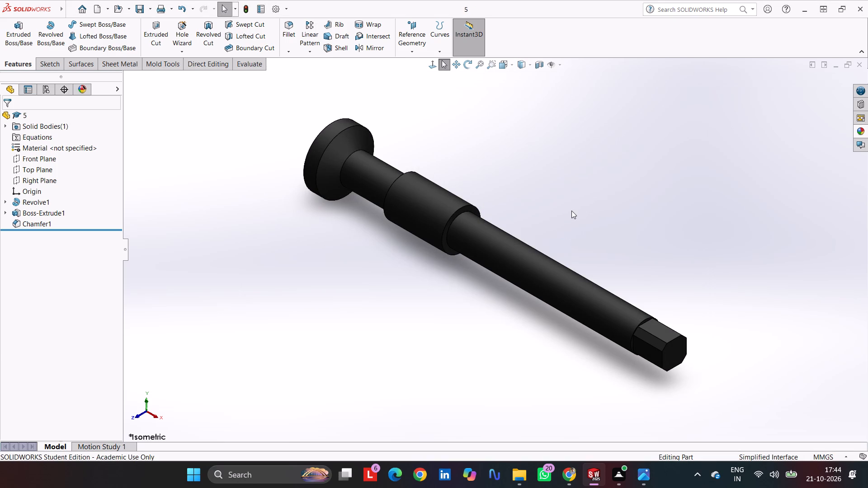
Print the stem's current screen image to PDF on A4 landscape paper as 5, and save the part.
click(521, 143)
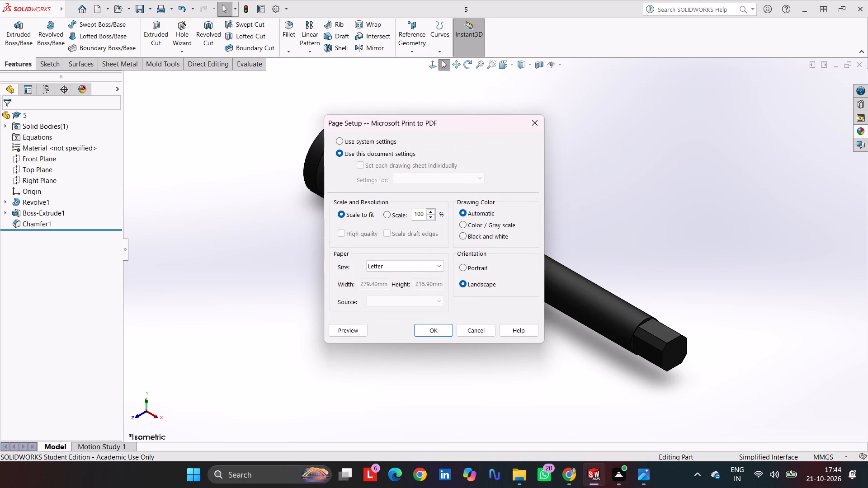
click(419, 265)
scroll(421, 136, up, 5)
scroll(401, 98, up, 4)
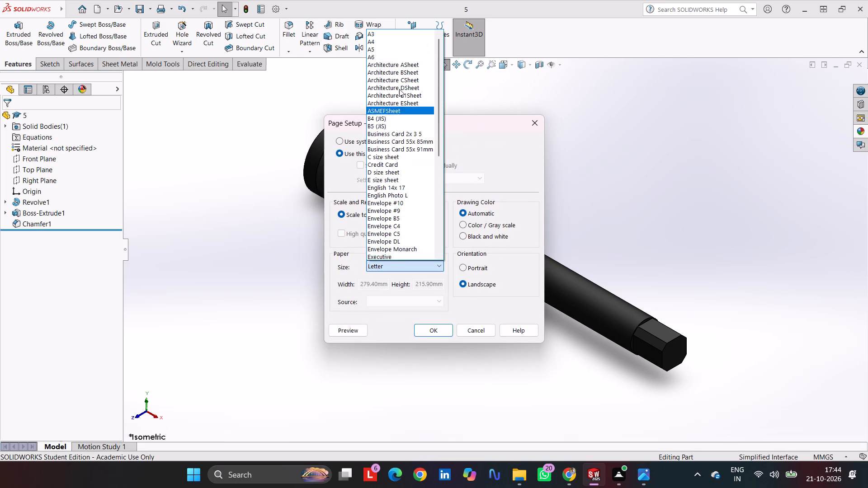
scroll(392, 78, up, 1)
click(388, 52)
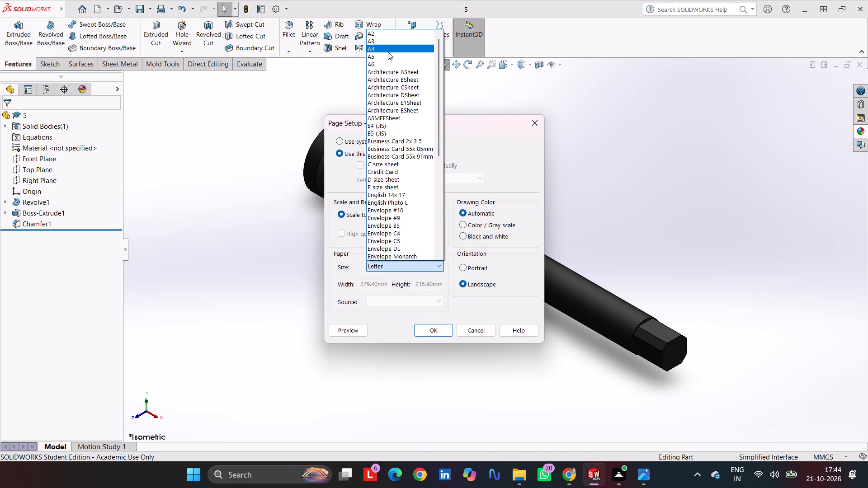
click(426, 328)
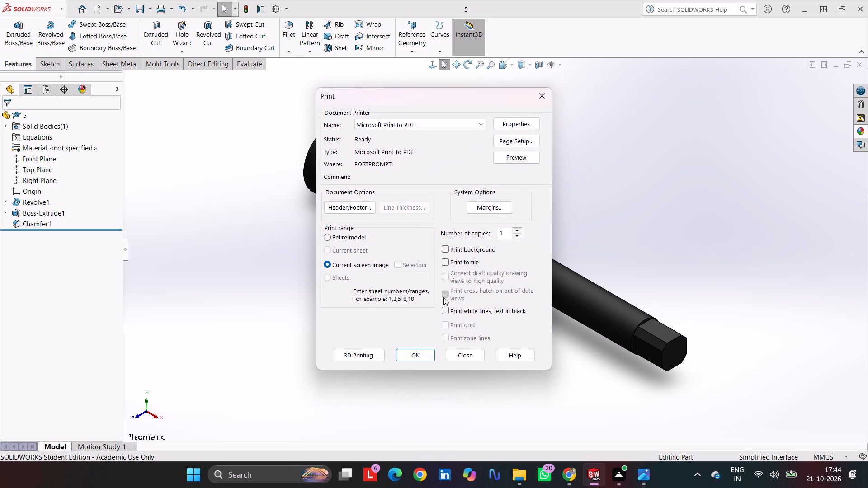
click(411, 354)
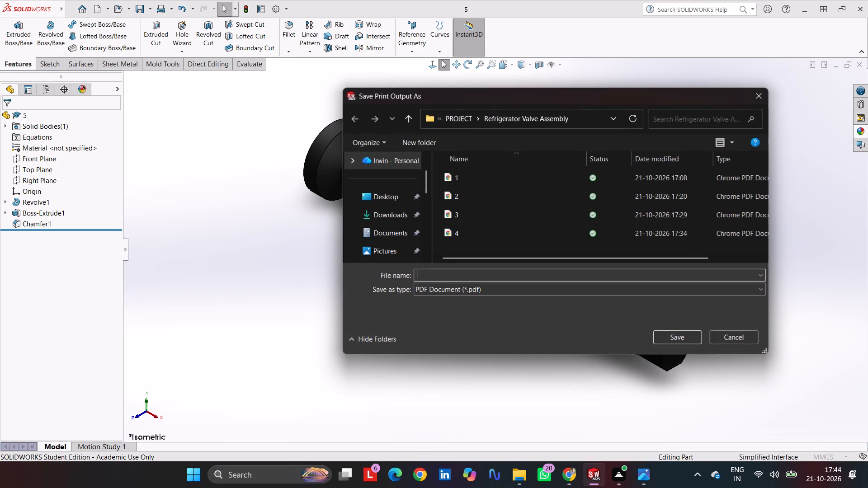
key(5)
key(Return)
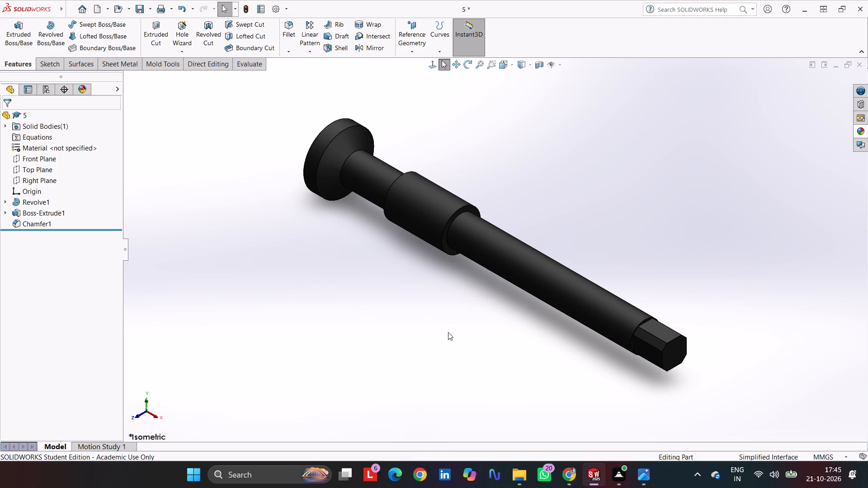
key(ctrl+s)
Create a new assembly and place part 1, the blue valve body, as its first component.
key(ctrl+n)
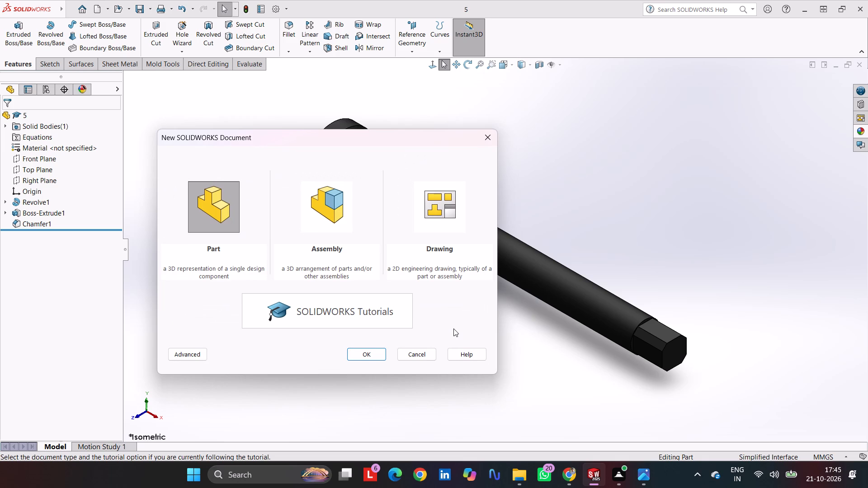
key(Right)
key(Return)
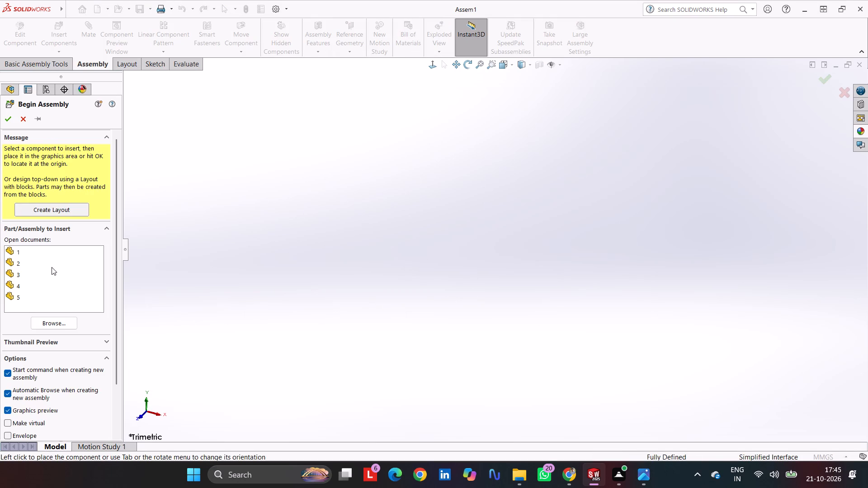
click(66, 253)
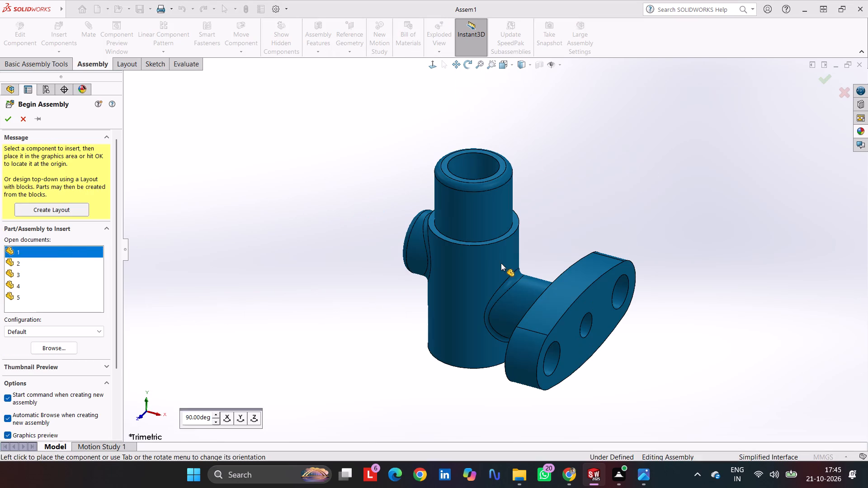
click(504, 259)
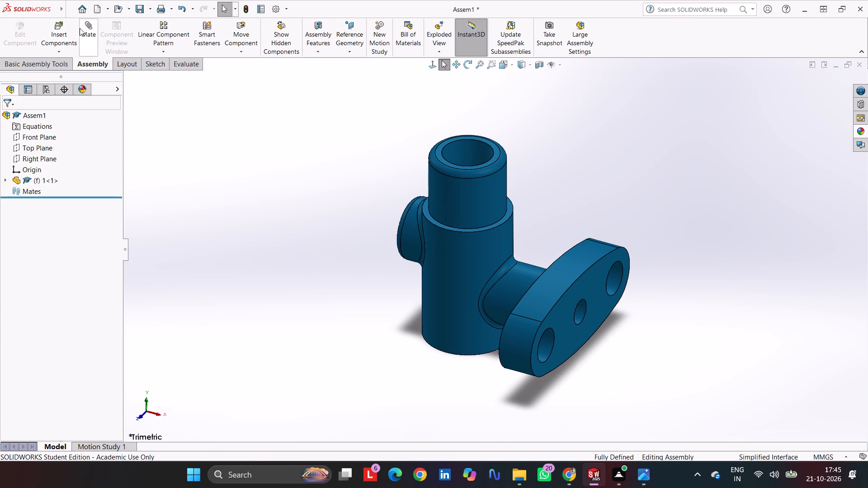
Insert parts 2, 3, 4 and 5 into the assembly, placing them separately around the valve body.
click(55, 28)
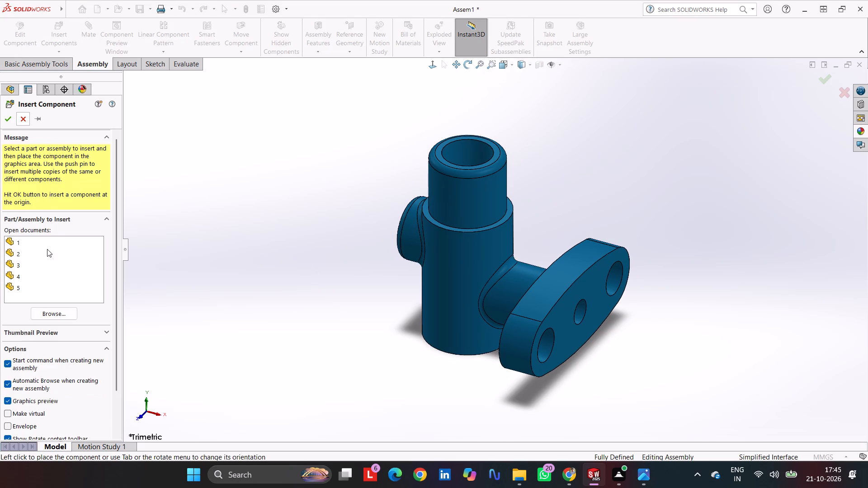
click(37, 255)
ctrl+click(35, 262)
ctrl+click(32, 271)
ctrl+click(33, 287)
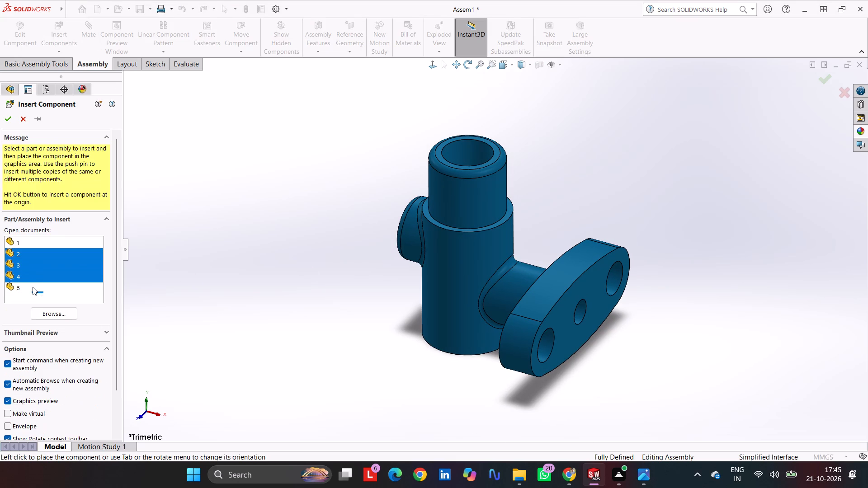
click(217, 160)
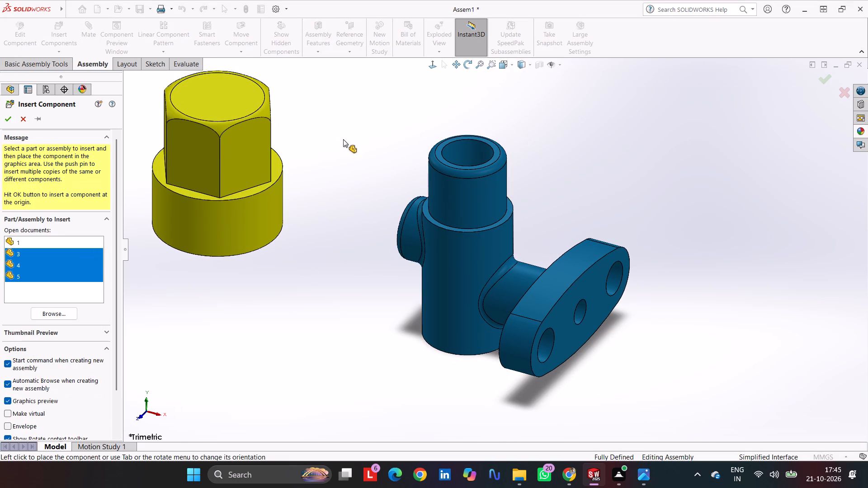
scroll(355, 173, up, 3)
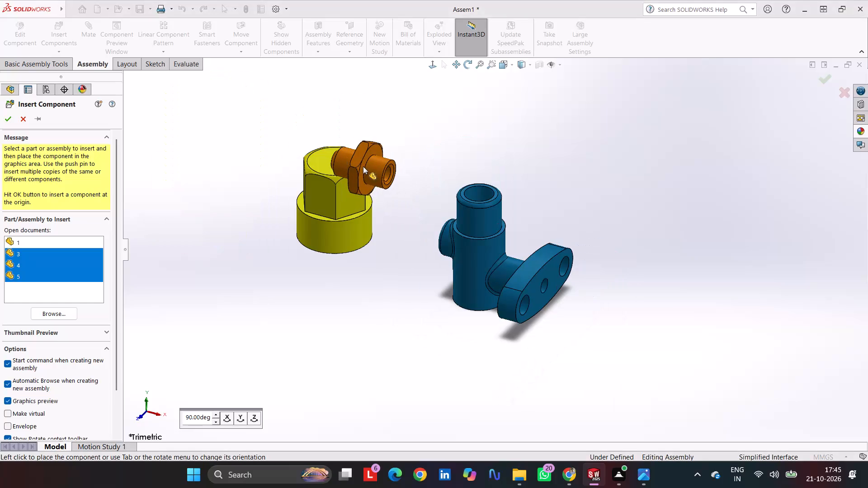
click(422, 136)
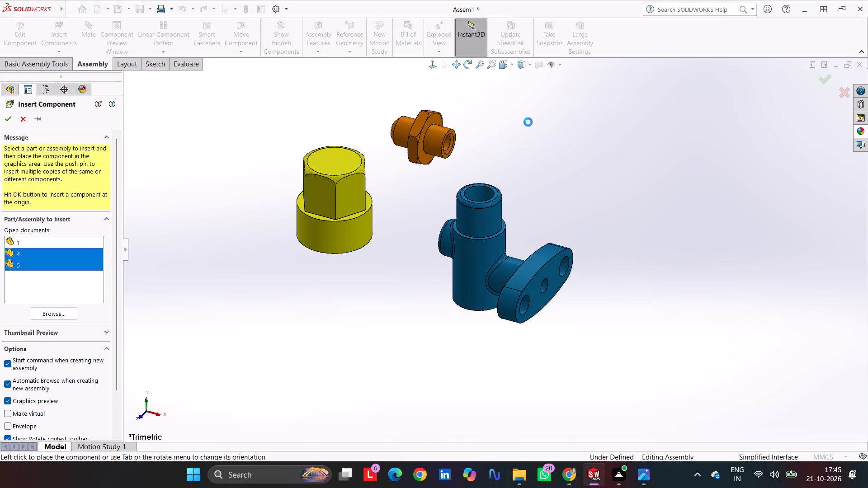
click(342, 314)
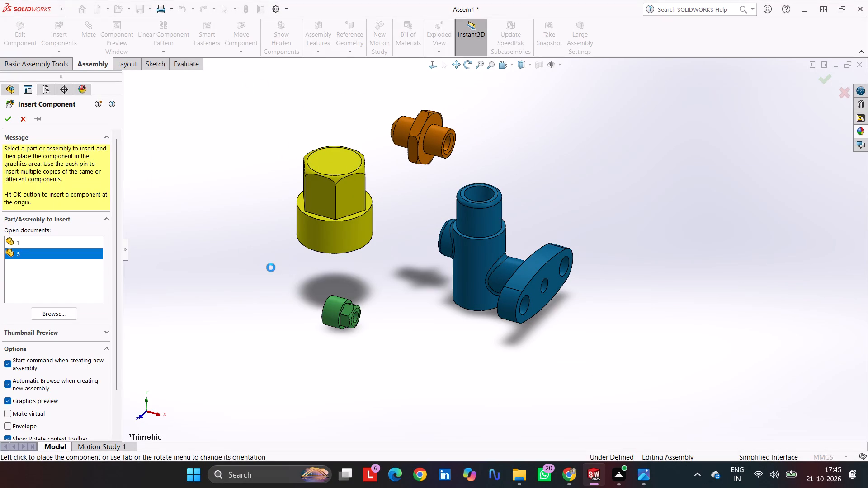
click(266, 259)
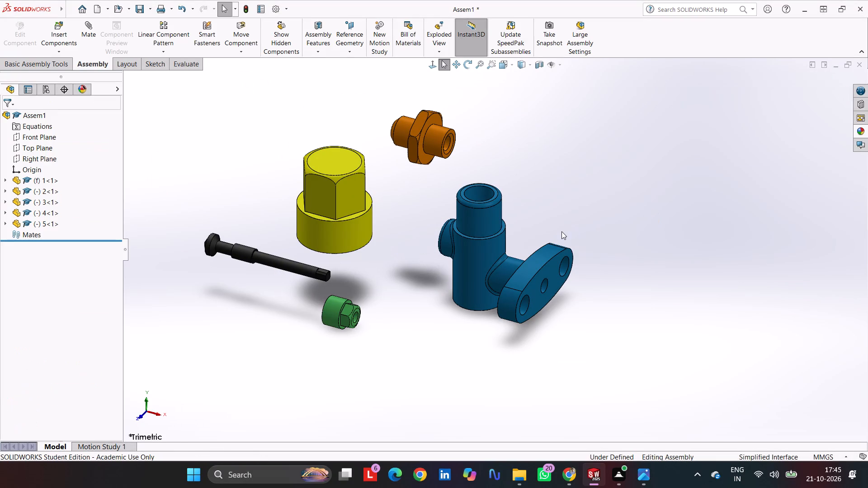
key(Escape)
key(Escape)
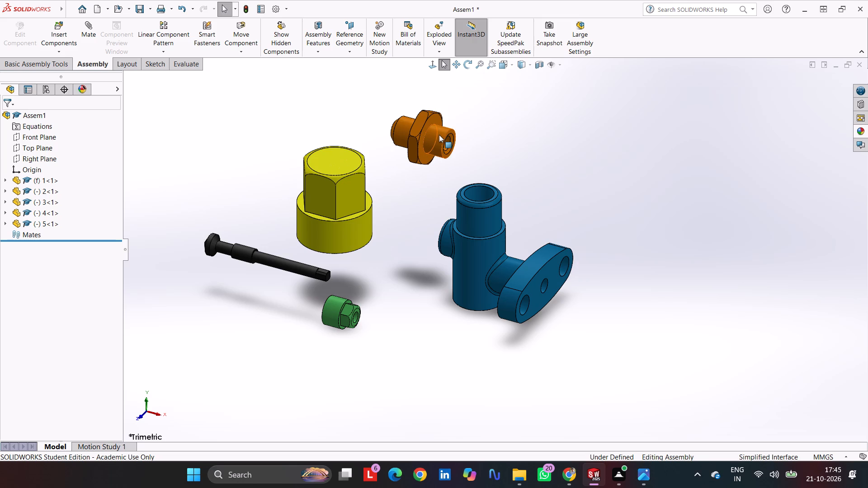
Move the orange hex fitting (part 3) to the space below the valve body.
middle_drag(439, 135, 439, 124)
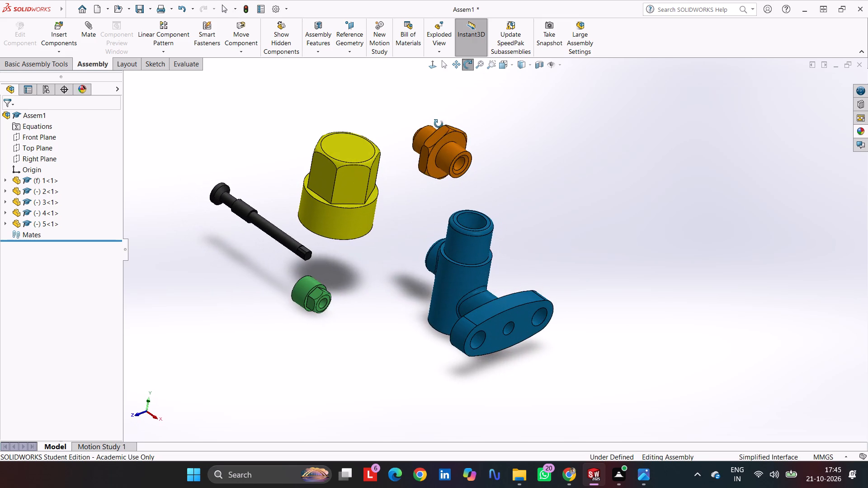
middle_drag(439, 124, 438, 124)
drag(444, 136, 411, 349)
Rotate the orange hex fitting freely until it stands upright with its open bored end facing up.
middle_drag(572, 357, 607, 304)
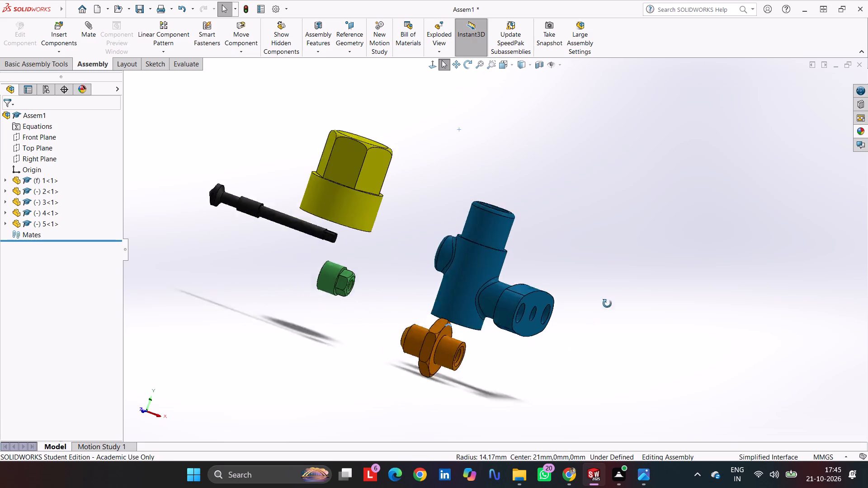
middle_drag(607, 304, 634, 232)
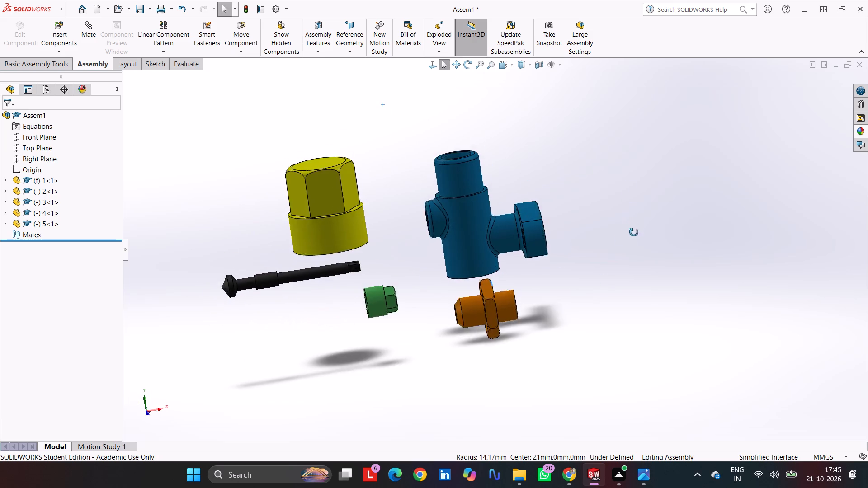
middle_drag(634, 232, 584, 265)
key(ctrl+7)
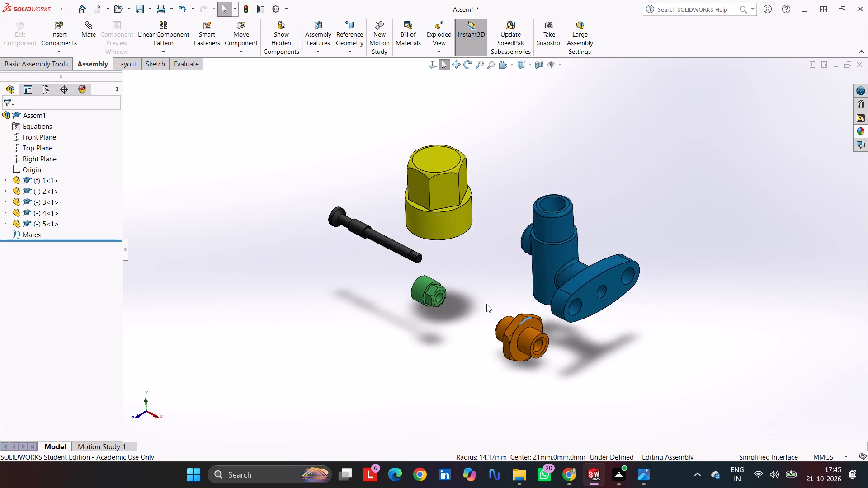
scroll(500, 354, up, 4)
scroll(509, 308, down, 6)
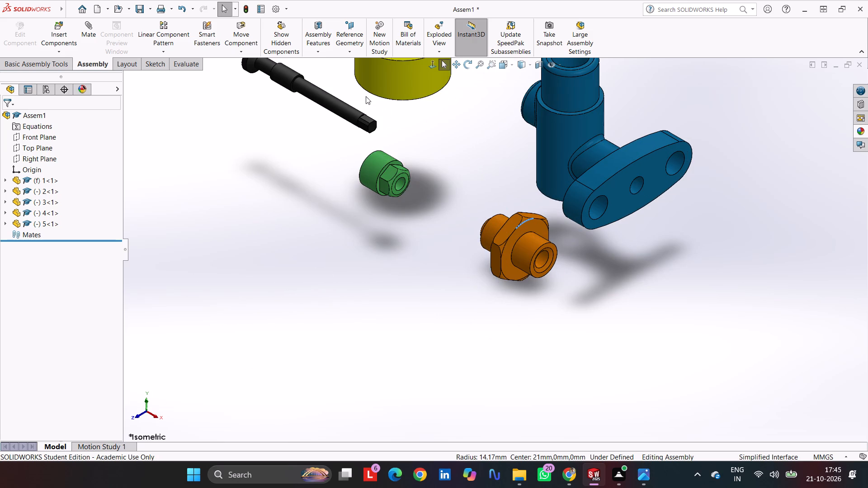
click(252, 51)
click(252, 75)
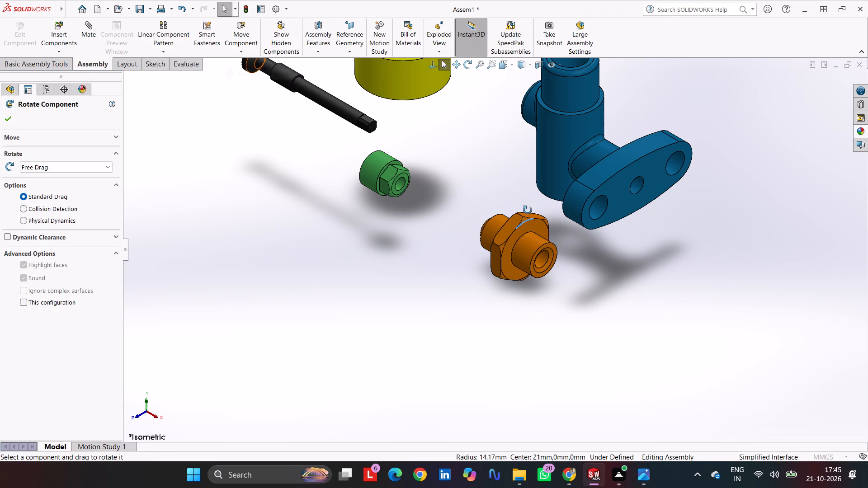
drag(549, 252, 531, 210)
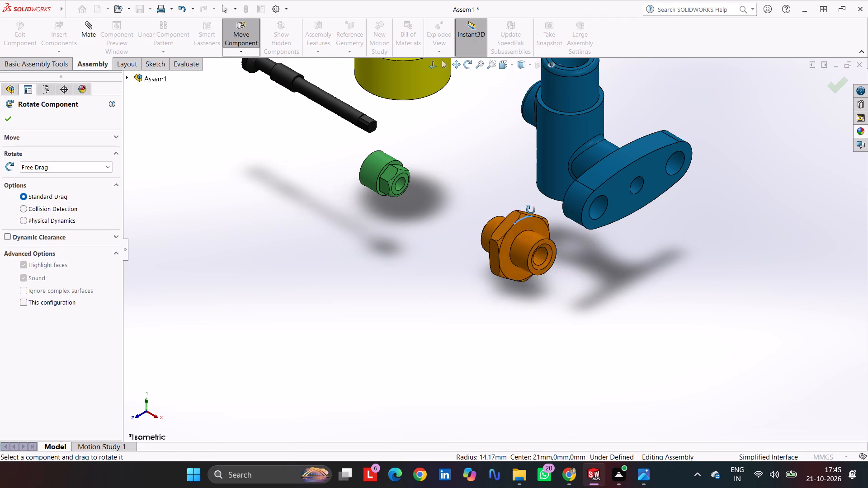
drag(531, 210, 513, 32)
drag(537, 220, 524, 221)
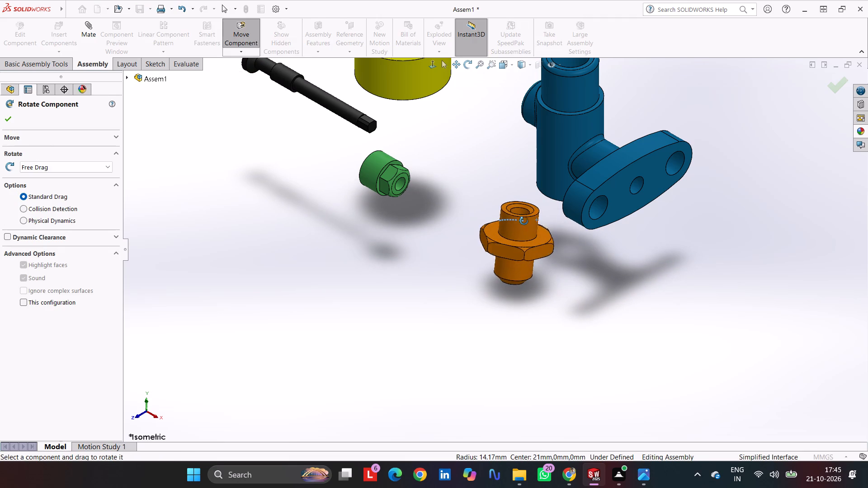
drag(524, 221, 514, 233)
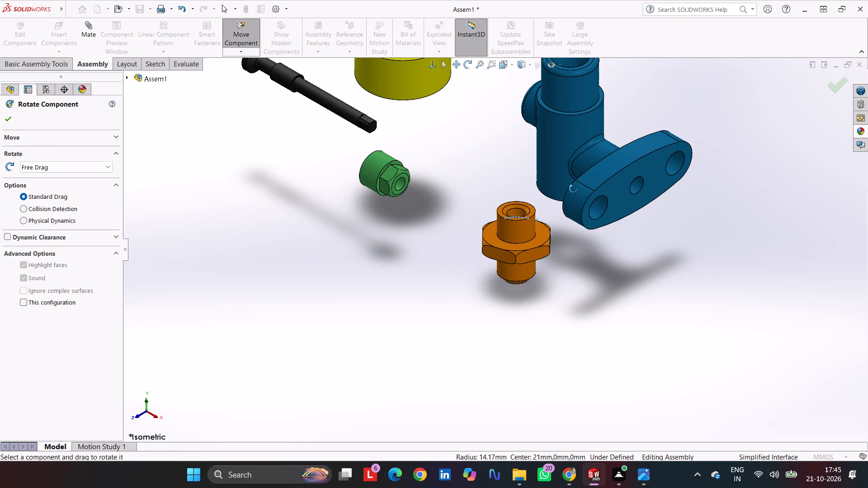
Rotate the black valve stem (part 5) freely until it stands upright with its square end on top.
scroll(506, 179, up, 2)
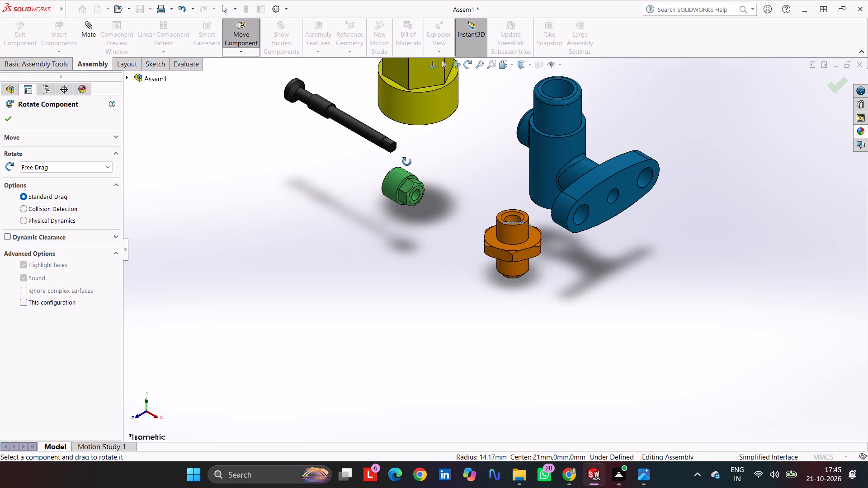
drag(407, 162, 378, 4)
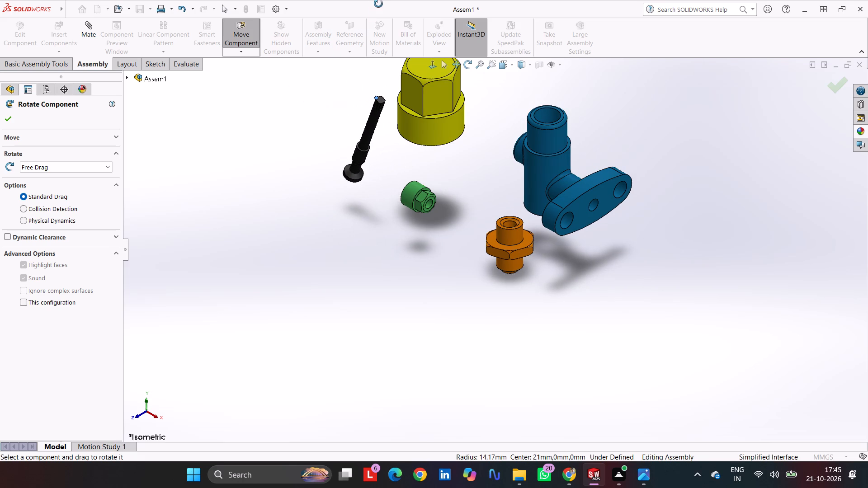
drag(378, 4, 377, 4)
drag(379, 109, 362, 89)
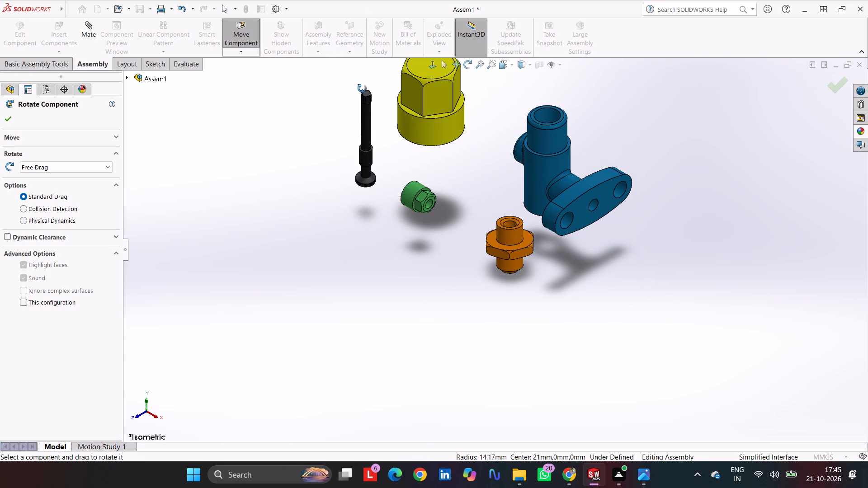
drag(362, 89, 361, 93)
Rotate the green nut (part 4) freely until it stands upright with its hexagonal end on top.
drag(430, 199, 393, 140)
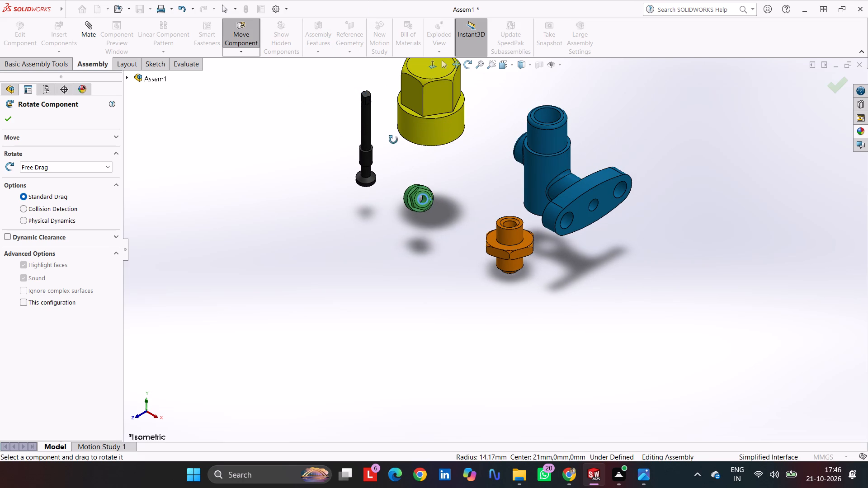
drag(393, 140, 401, 89)
drag(428, 202, 404, 129)
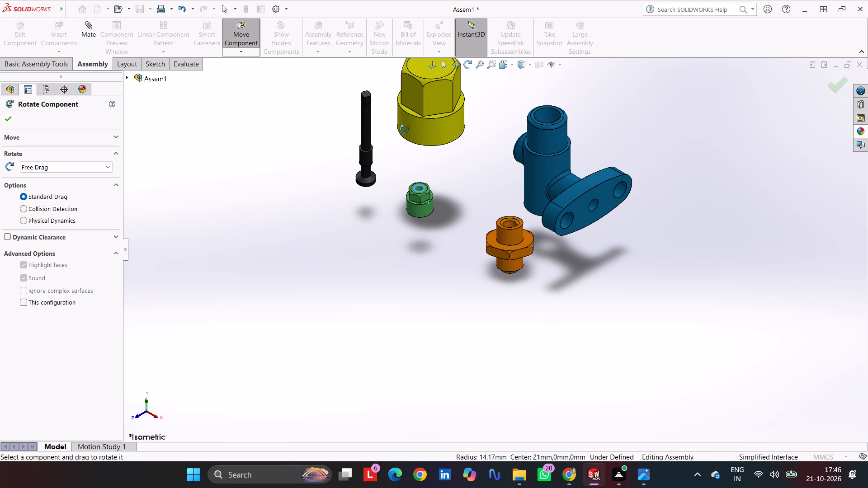
drag(404, 129, 401, 111)
drag(431, 214, 425, 225)
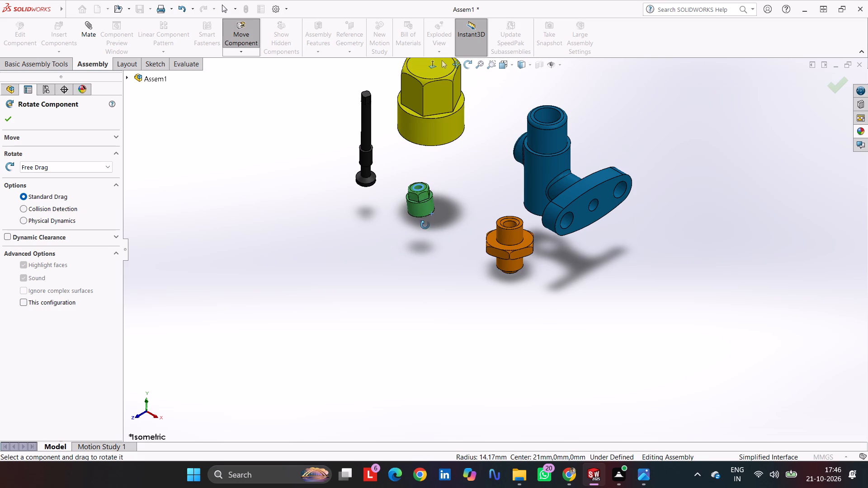
drag(425, 225, 447, 237)
key(Return)
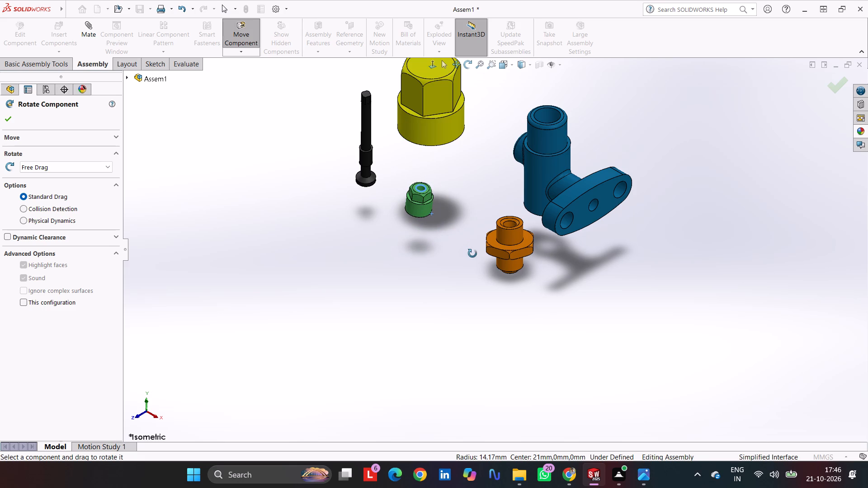
Add a concentric mate between the valve body's lower bore and the orange hex fitting's upper cylindrical face.
click(489, 309)
key(Escape)
key(Escape)
key(Escape)
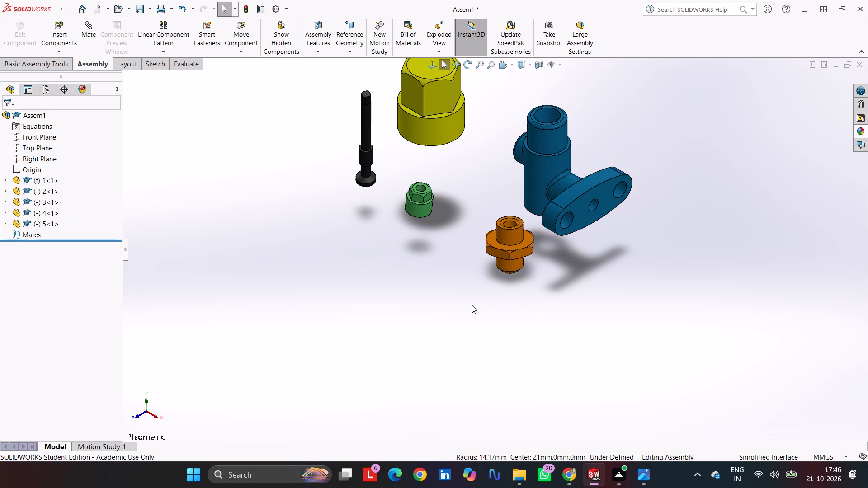
scroll(492, 276, down, 4)
middle_drag(656, 256, 611, 87)
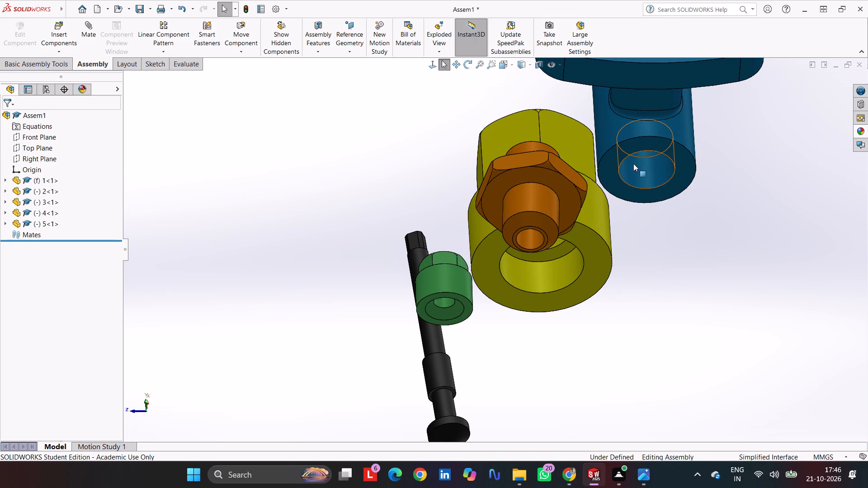
click(640, 174)
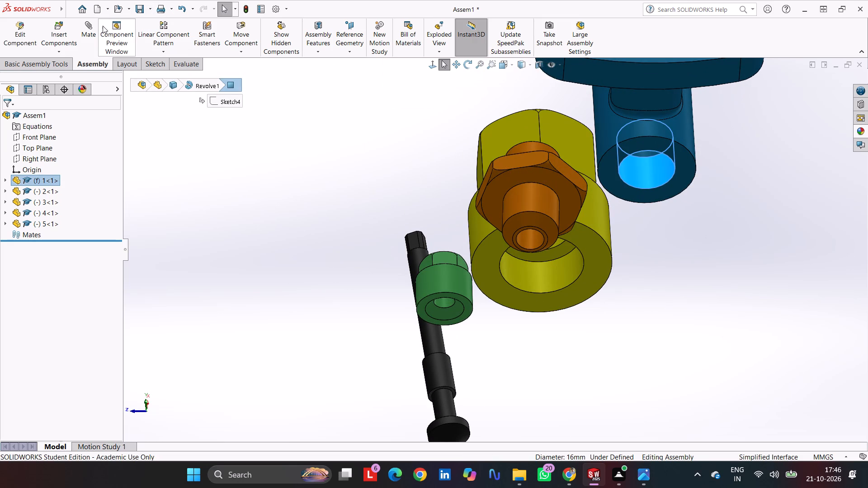
click(87, 28)
click(527, 148)
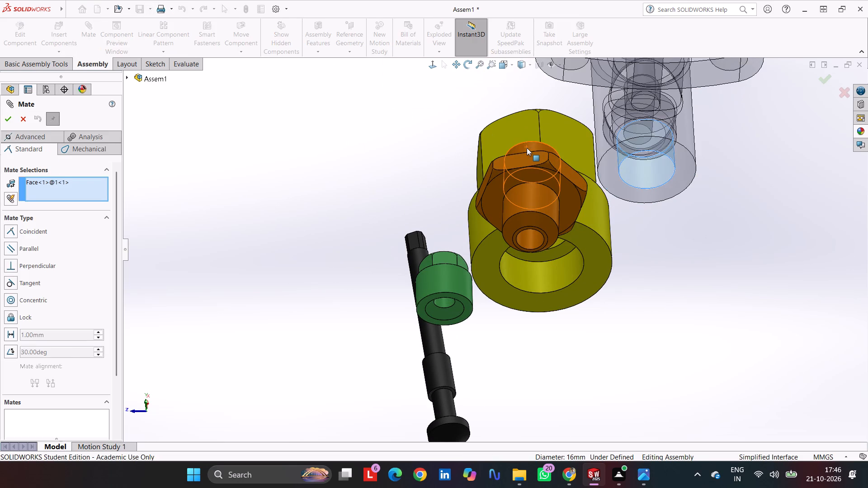
click(814, 154)
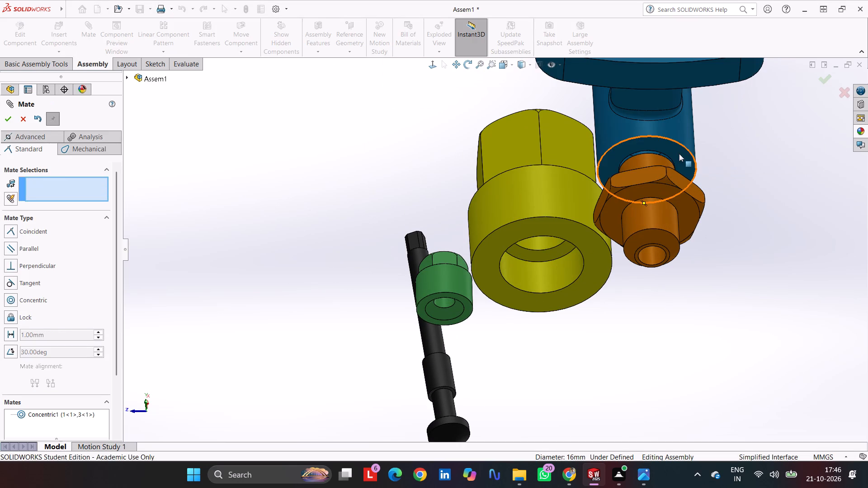
Add a coincident mate between the valve body's bottom face and the top face of the orange fitting's hex flange.
click(682, 147)
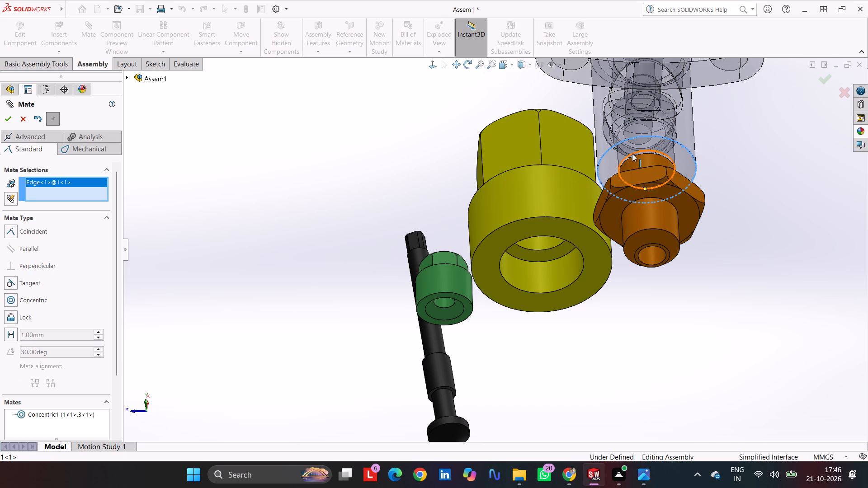
click(679, 152)
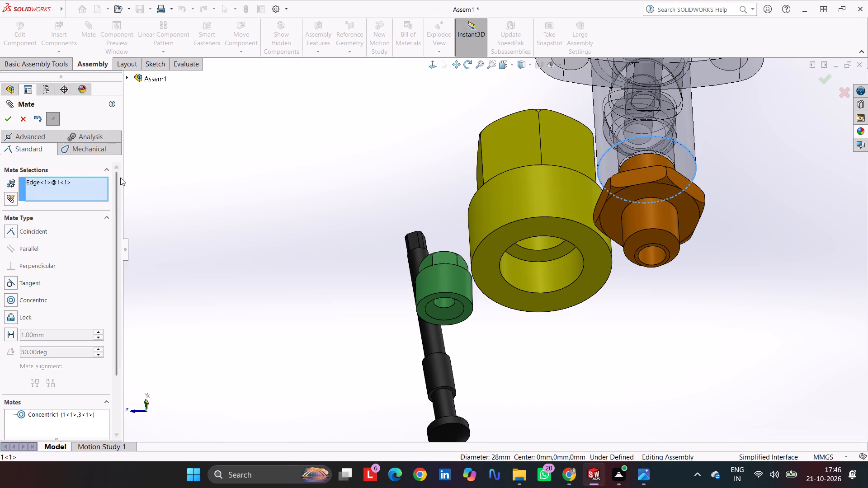
right_click(68, 180)
click(87, 198)
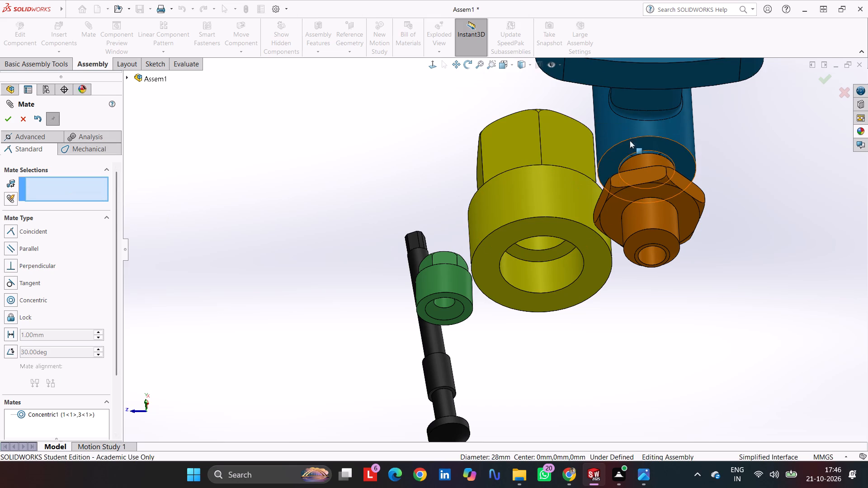
click(626, 146)
middle_drag(779, 137, 763, 272)
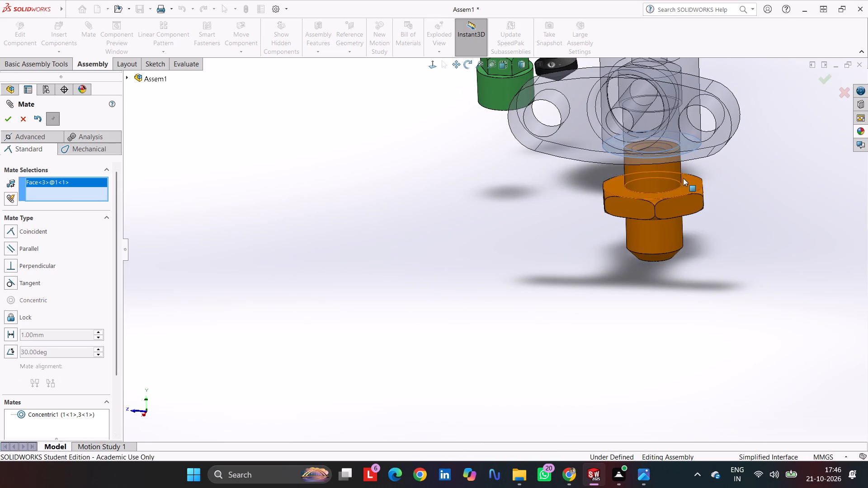
click(693, 183)
click(838, 152)
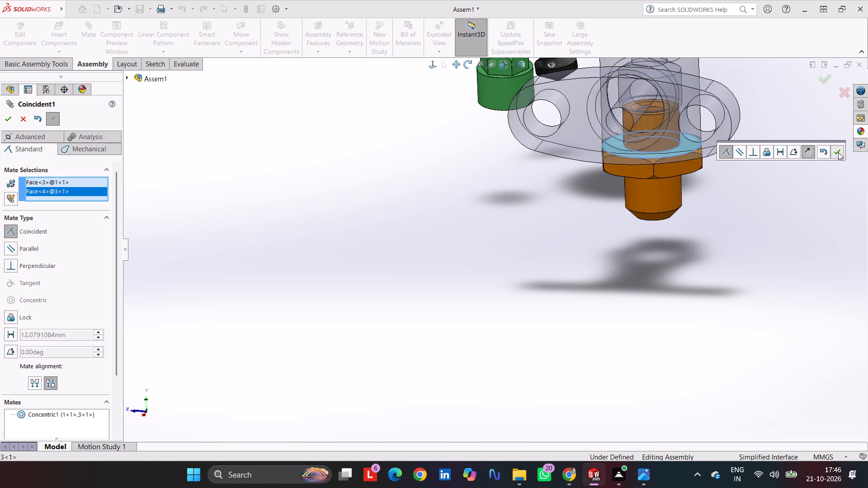
middle_drag(747, 214, 793, 168)
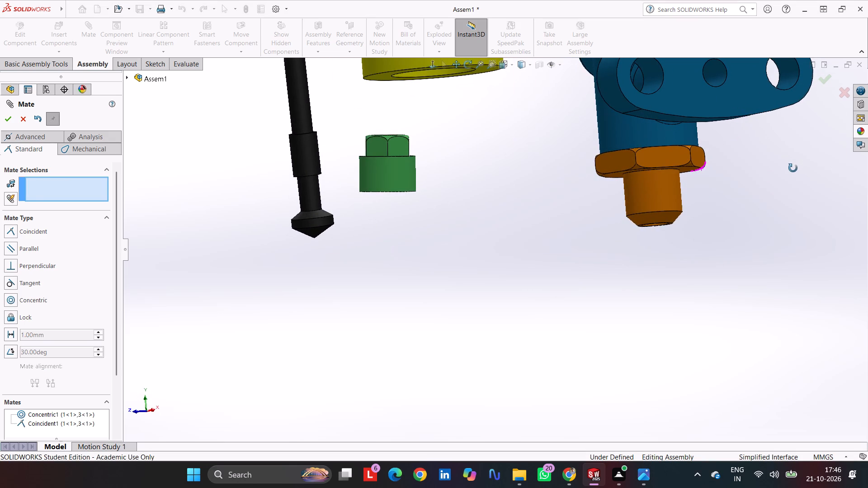
middle_drag(793, 168, 791, 187)
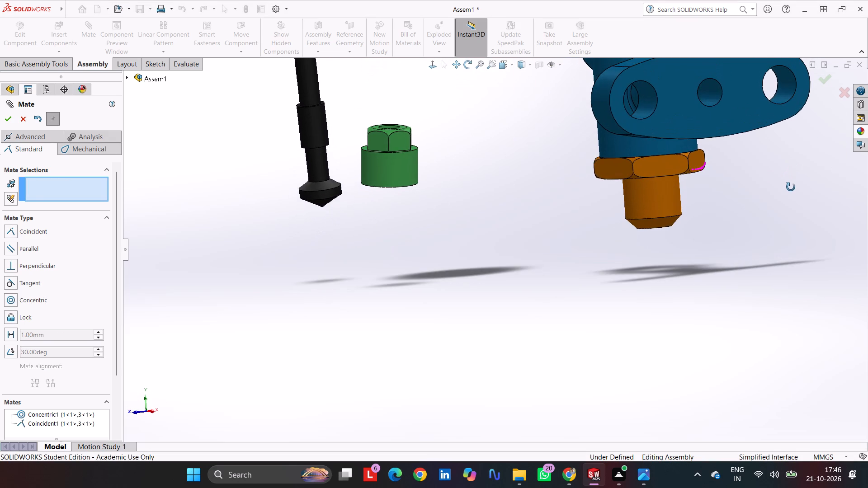
middle_drag(791, 187, 827, 204)
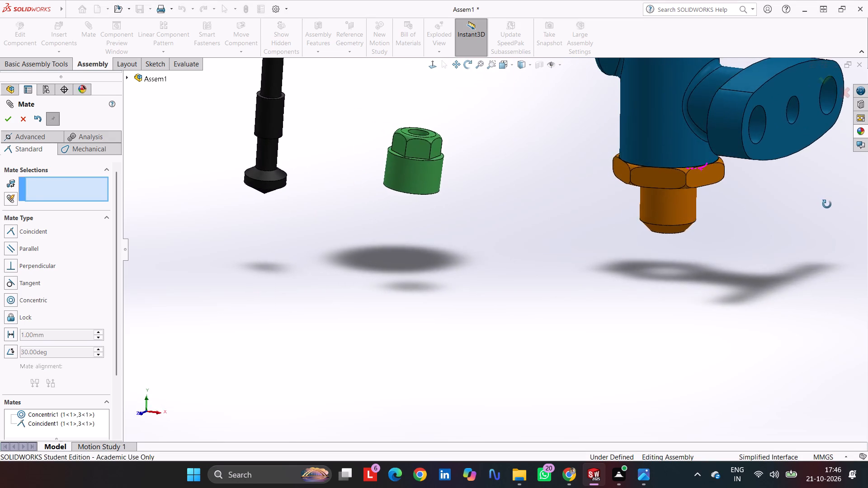
middle_drag(827, 204, 807, 184)
scroll(748, 197, up, 4)
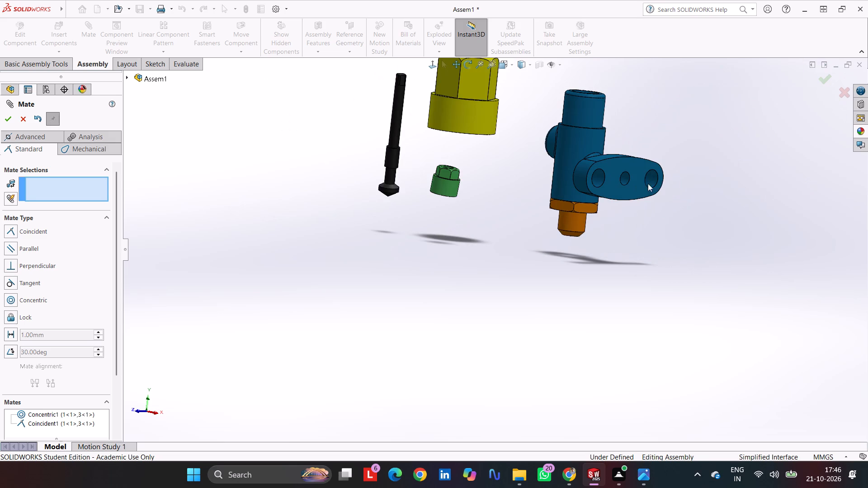
middle_drag(724, 179, 707, 199)
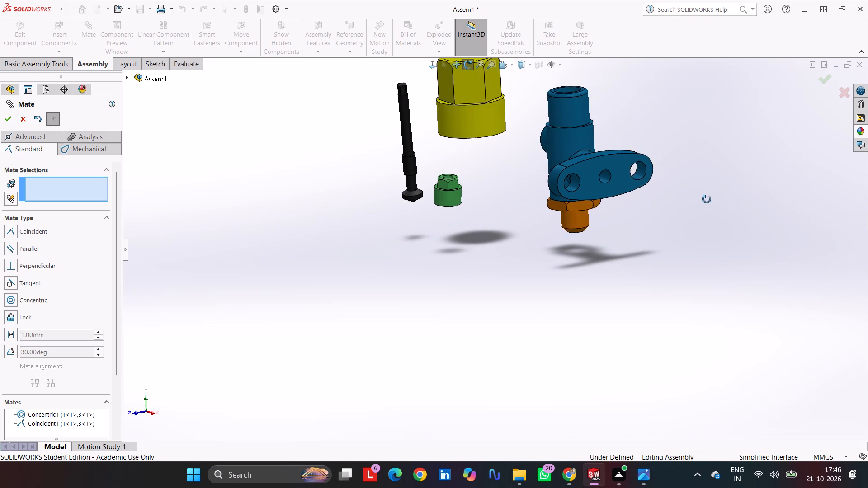
middle_drag(707, 199, 748, 179)
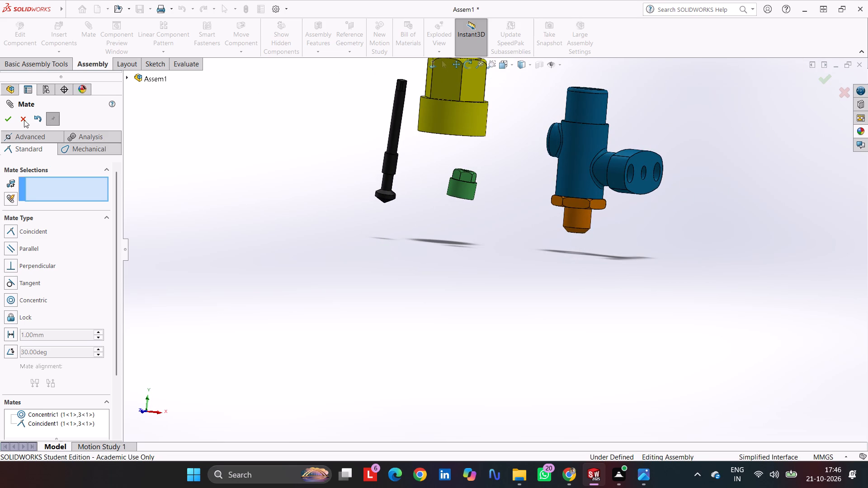
click(8, 120)
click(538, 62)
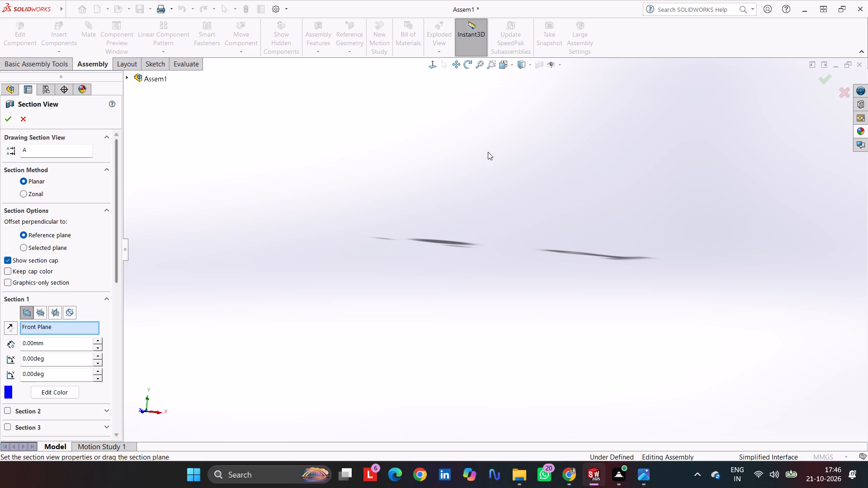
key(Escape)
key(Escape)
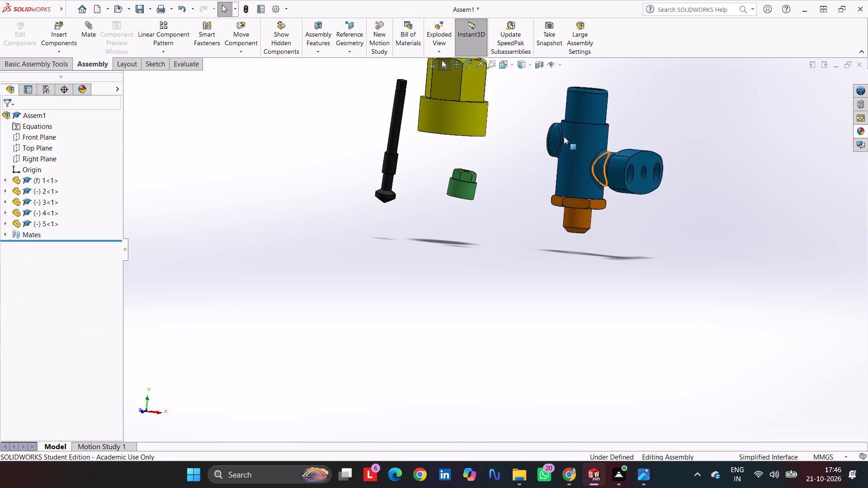
Create a section view parallel to the Front Plane, offset 1308 mm, cutting through the valve body and orange fitting.
click(586, 142)
click(538, 68)
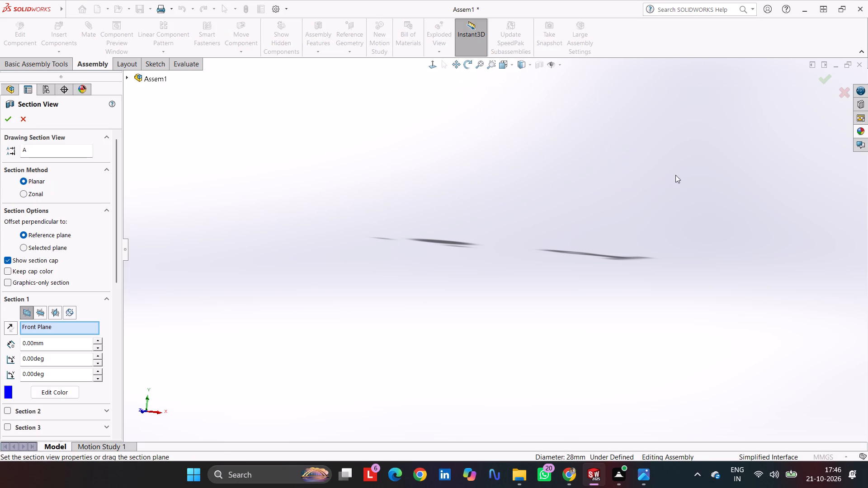
scroll(682, 178, up, 5)
scroll(724, 173, up, 1)
drag(743, 200, 420, 274)
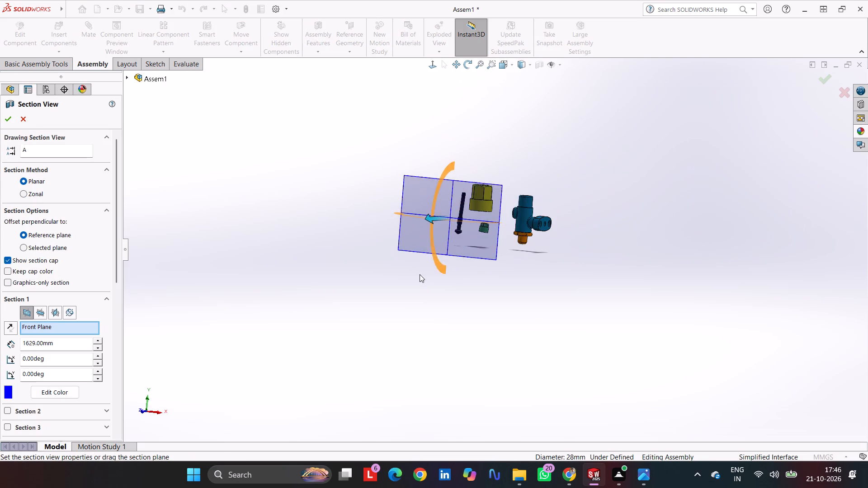
drag(420, 274, 484, 270)
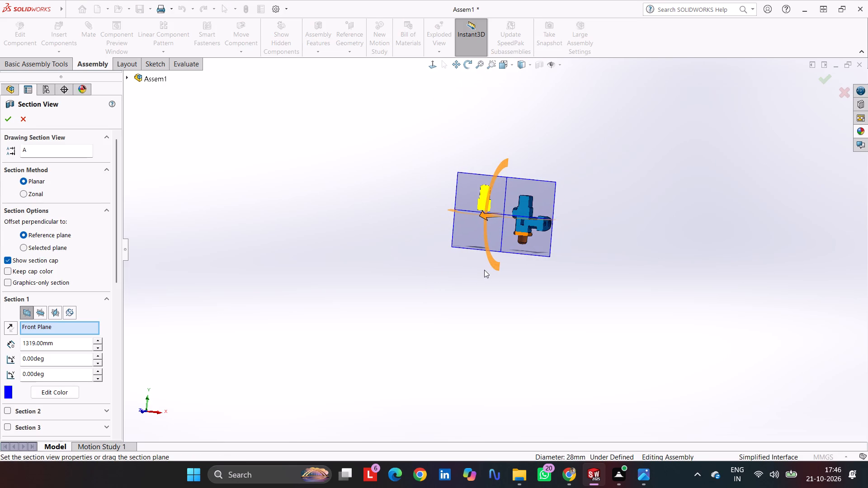
drag(484, 270, 486, 270)
click(656, 226)
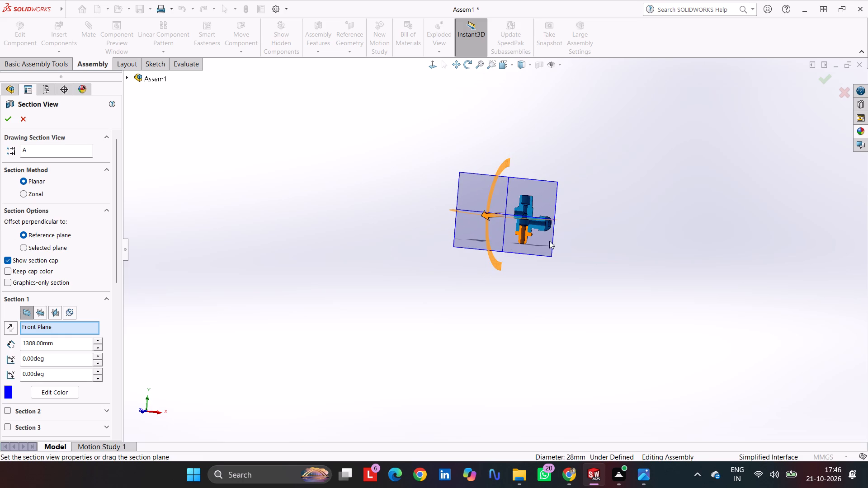
key(Return)
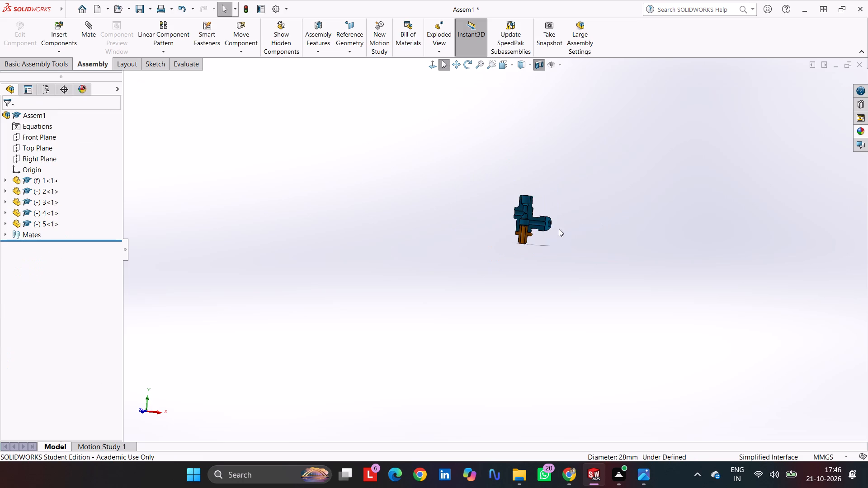
Examine in the section how the orange fitting seats inside the valve body's lower bore.
scroll(526, 227, up, 5)
scroll(510, 225, down, 7)
scroll(473, 318, down, 4)
scroll(531, 279, down, 2)
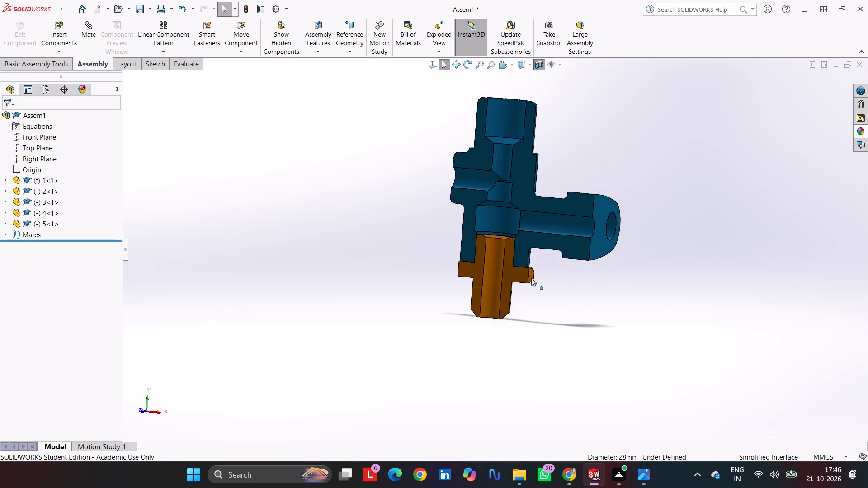
scroll(531, 278, down, 1)
middle_drag(391, 253, 391, 300)
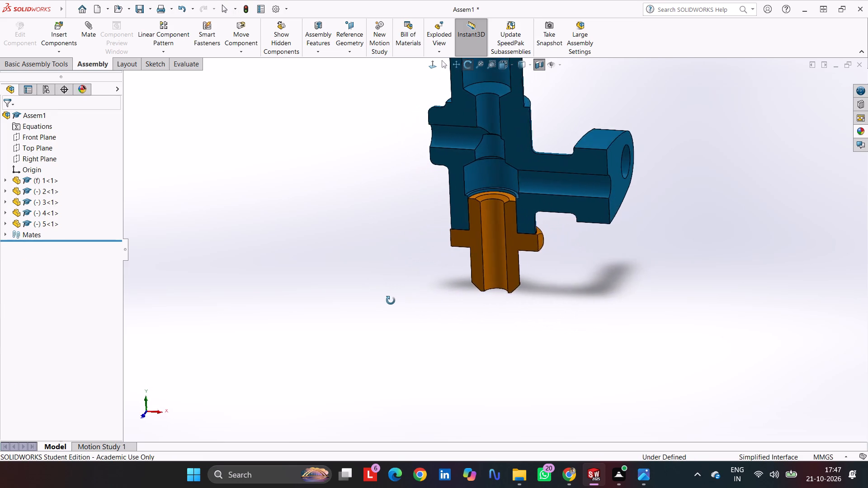
middle_drag(391, 300, 403, 289)
scroll(398, 275, up, 5)
scroll(320, 259, up, 3)
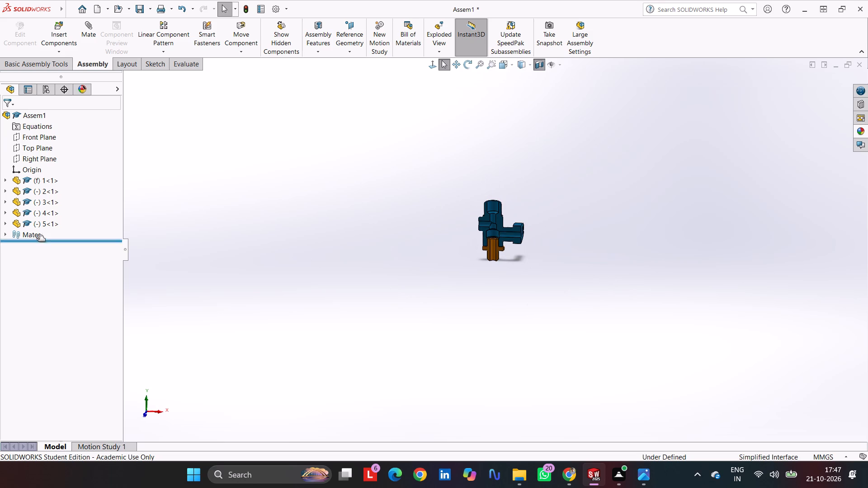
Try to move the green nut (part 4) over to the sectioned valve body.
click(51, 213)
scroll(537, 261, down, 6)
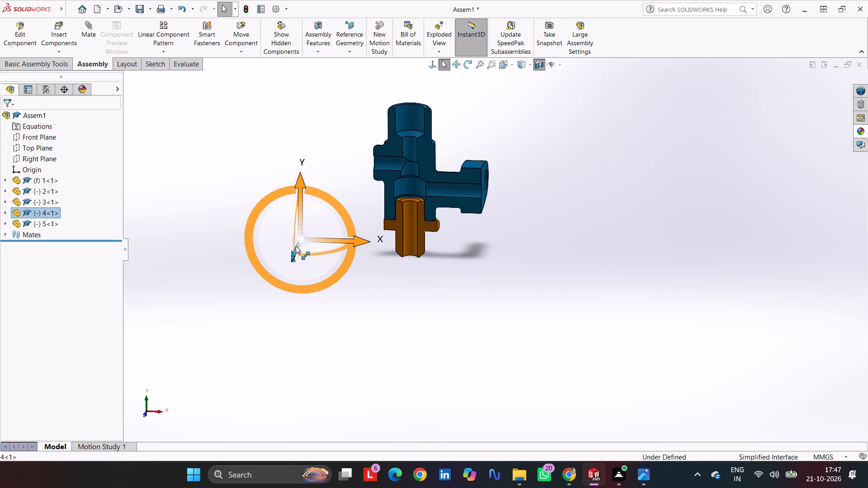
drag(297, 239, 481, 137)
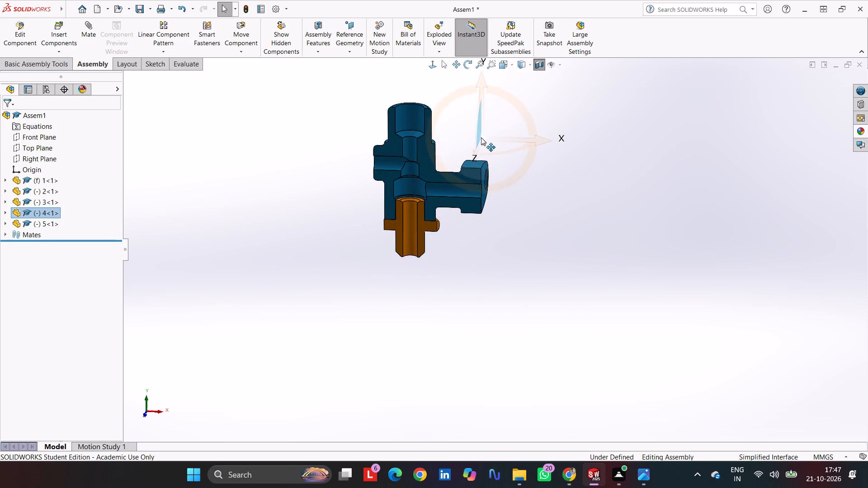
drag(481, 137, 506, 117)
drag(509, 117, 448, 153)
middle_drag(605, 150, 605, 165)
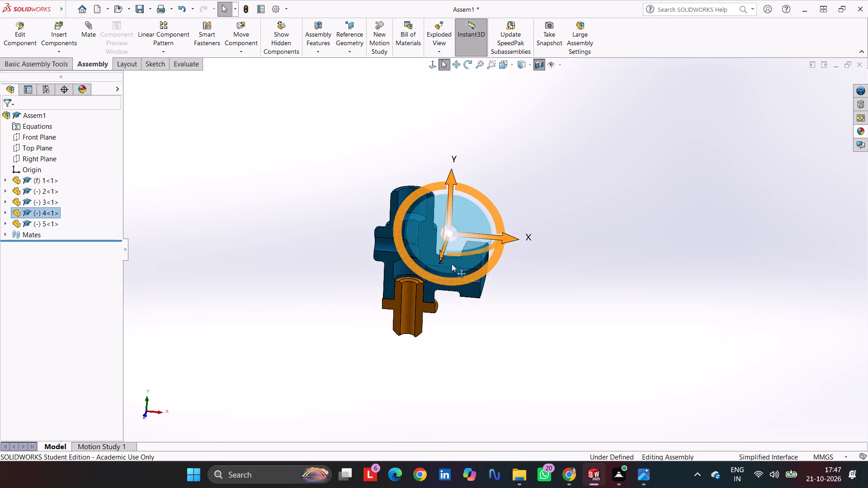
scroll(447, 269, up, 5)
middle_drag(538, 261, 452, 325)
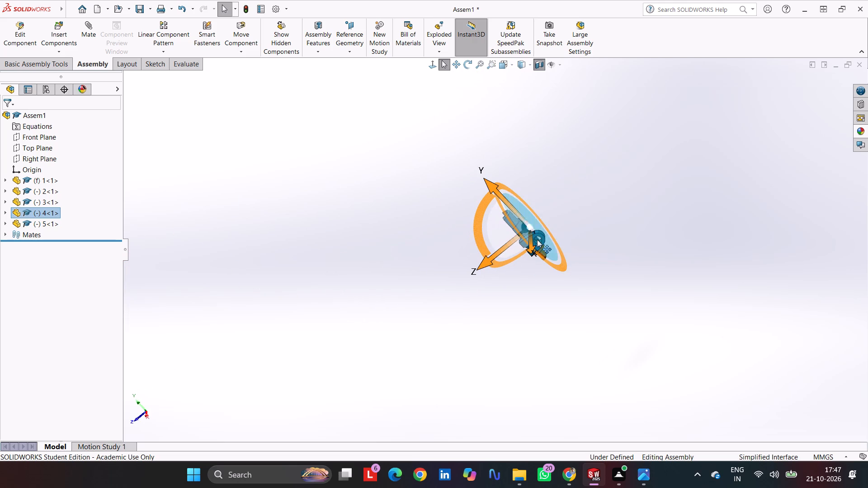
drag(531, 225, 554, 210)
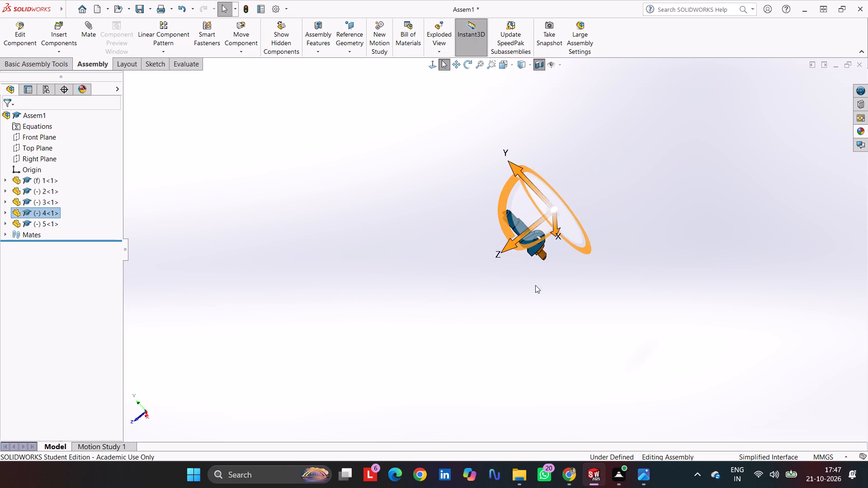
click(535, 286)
Turn off the section view to show the whole assembly.
middle_drag(571, 261, 616, 195)
click(541, 66)
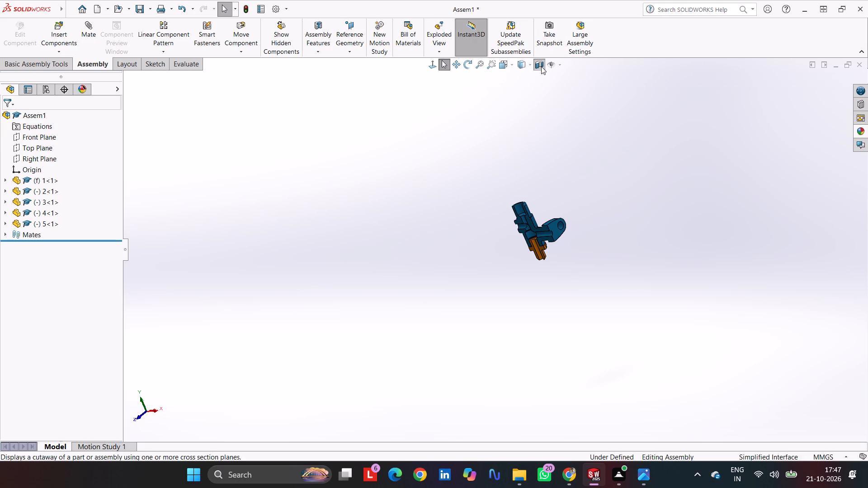
middle_drag(581, 173, 616, 250)
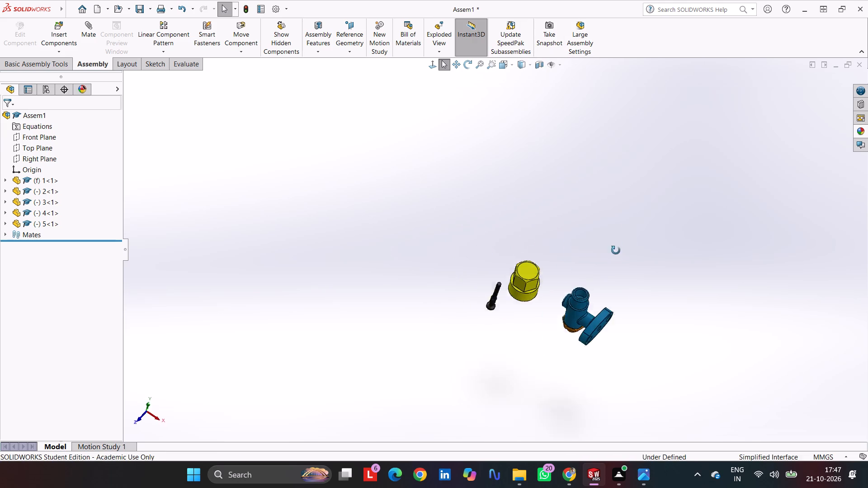
middle_drag(616, 250, 604, 213)
click(552, 133)
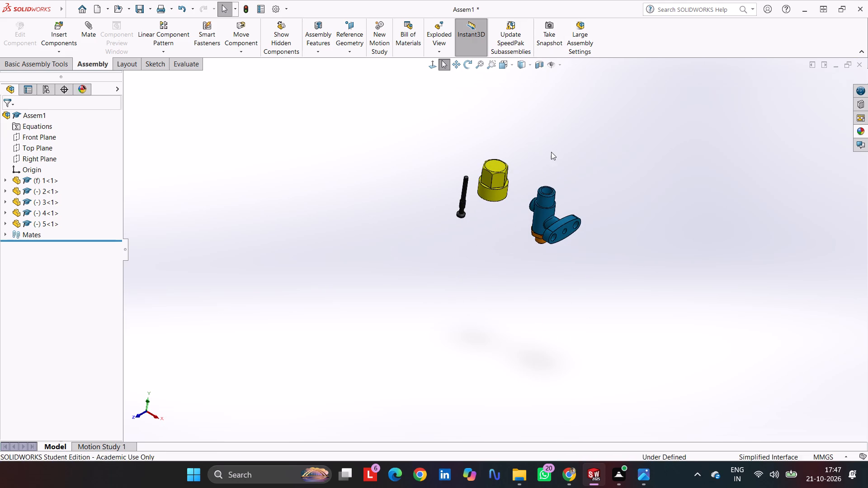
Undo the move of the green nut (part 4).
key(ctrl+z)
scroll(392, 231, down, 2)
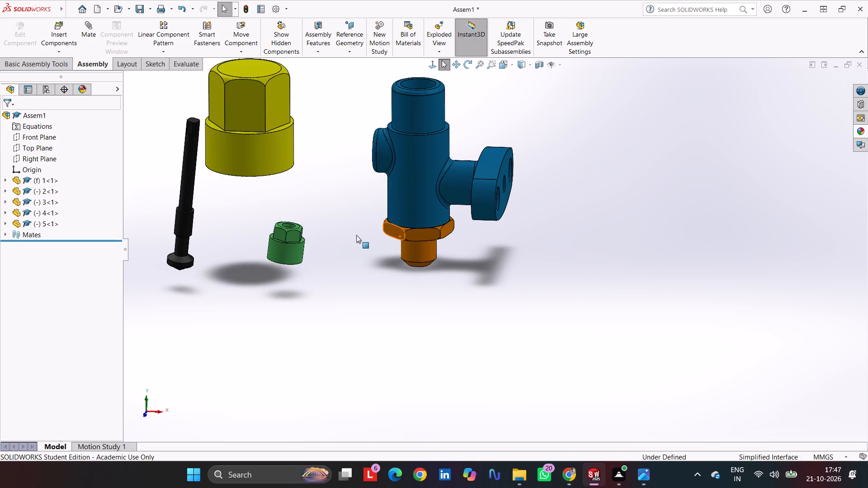
Move the loose green nut, yellow cap and black spindle over to the flanged side of the valve body.
scroll(340, 239, up, 2)
drag(332, 255, 549, 134)
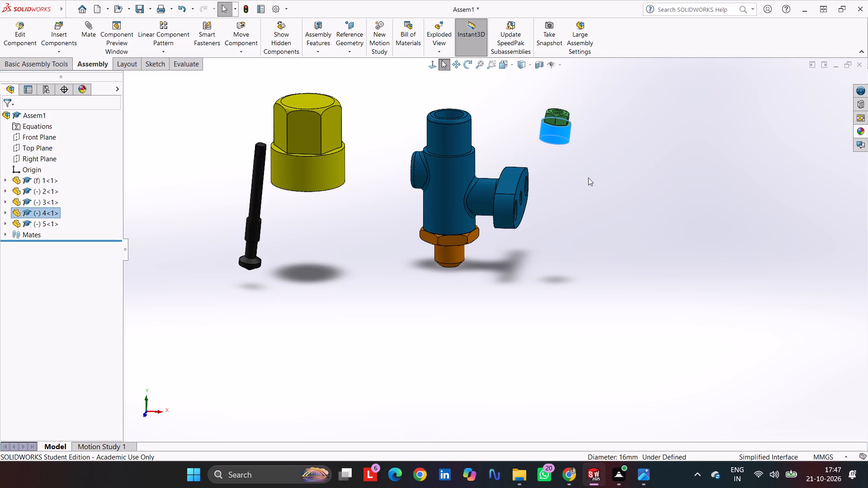
middle_drag(579, 183, 517, 229)
drag(446, 173, 458, 167)
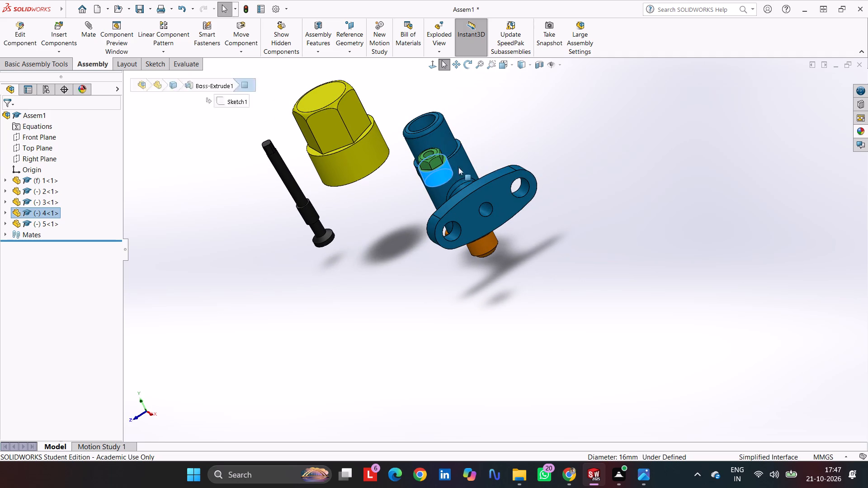
drag(458, 167, 529, 138)
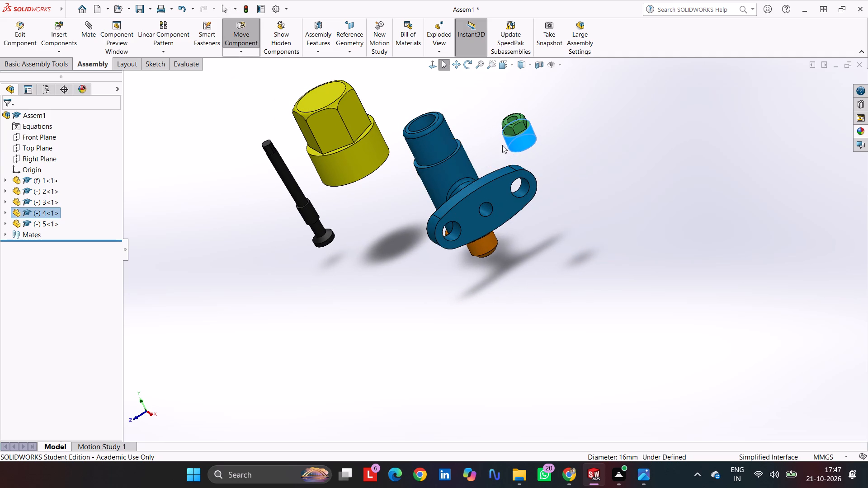
drag(367, 147, 591, 90)
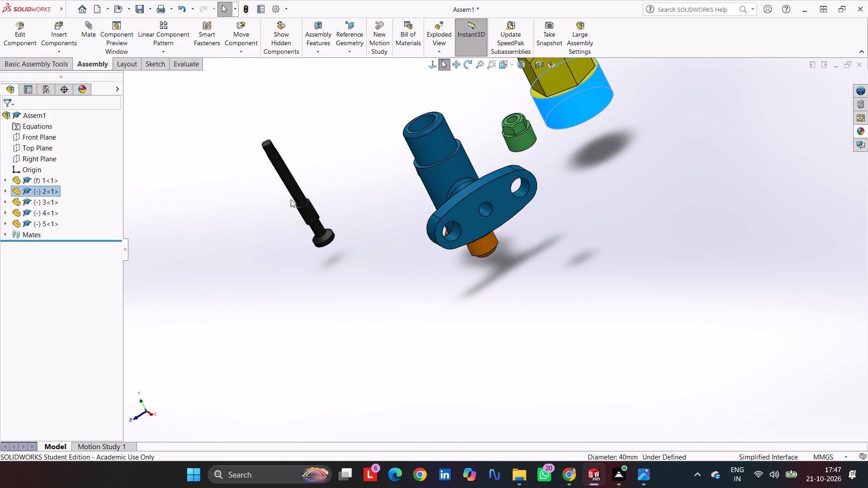
drag(305, 214, 631, 146)
Section the assembly view along the Front Plane.
middle_drag(596, 205, 588, 206)
middle_drag(585, 187, 621, 136)
click(537, 66)
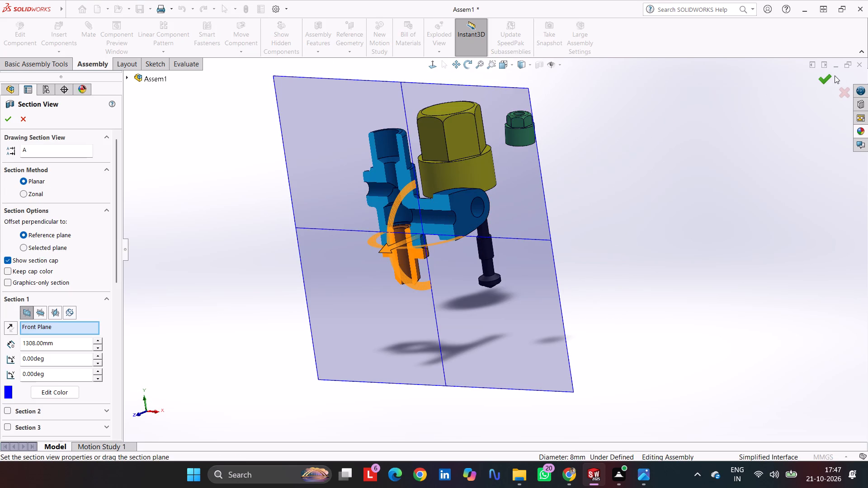
click(832, 75)
Add a concentric mate between the orange fitting's inner bore and the black spindle's upper cylindrical shaft.
middle_drag(592, 227, 671, 185)
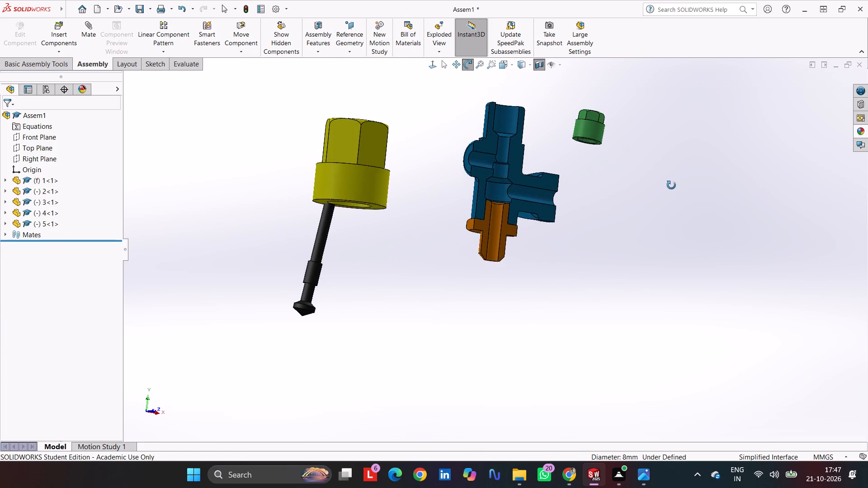
middle_drag(671, 185, 650, 280)
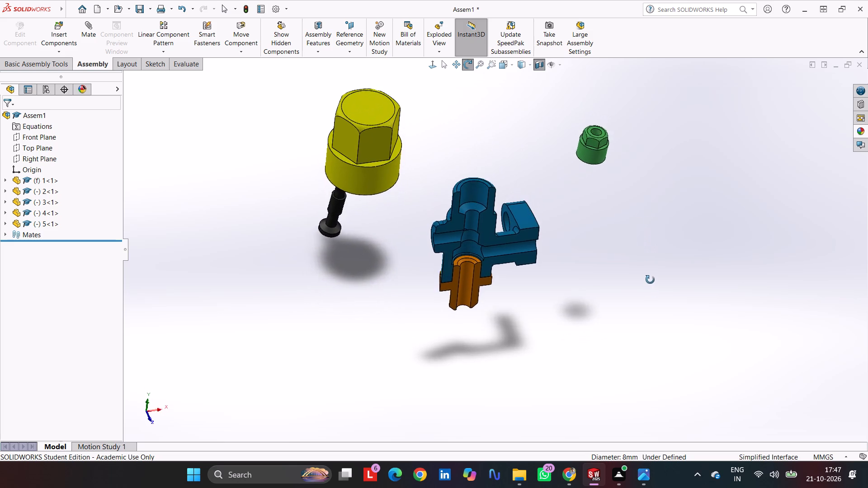
middle_drag(650, 280, 650, 223)
scroll(347, 306, down, 4)
middle_drag(459, 277, 461, 245)
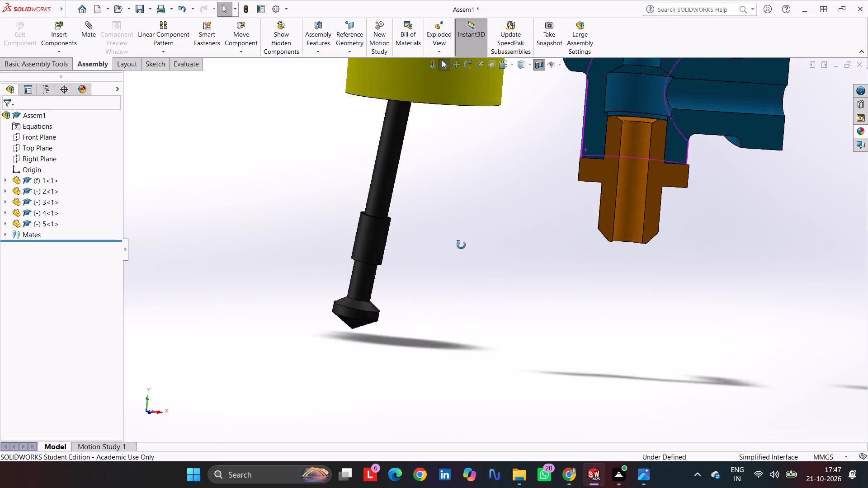
middle_drag(461, 245, 465, 280)
click(627, 204)
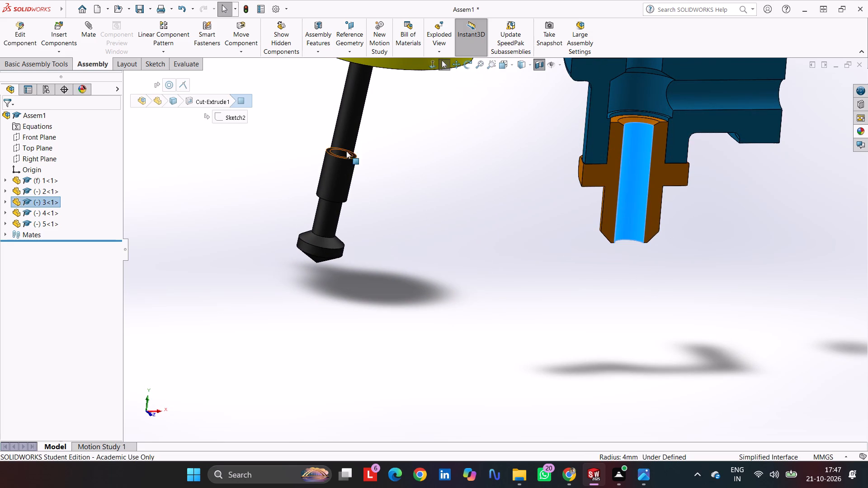
ctrl+click(346, 119)
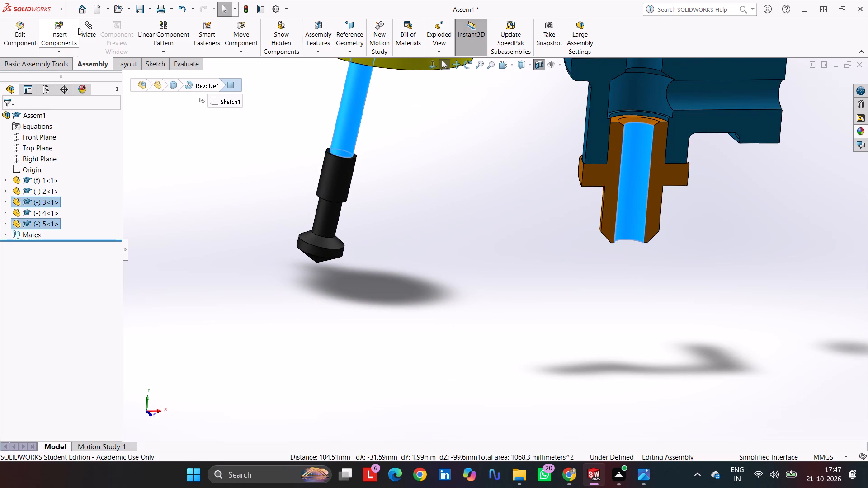
click(87, 27)
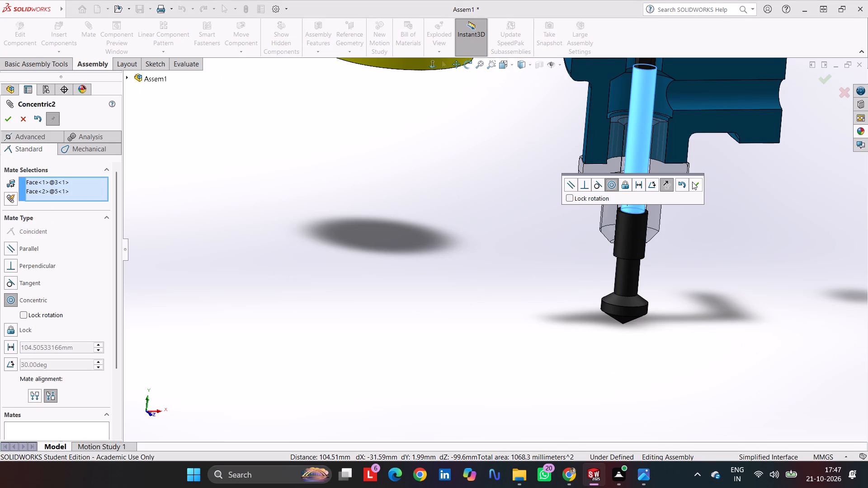
click(698, 183)
Slide the spindle up into the valve body and mate its conical tip coincident with the seat face atop the orange fitting.
drag(628, 270, 631, 63)
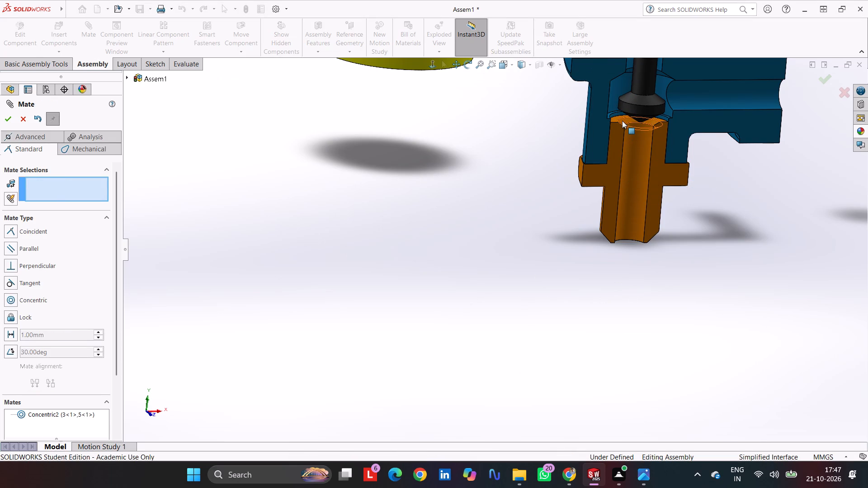
click(622, 121)
click(638, 118)
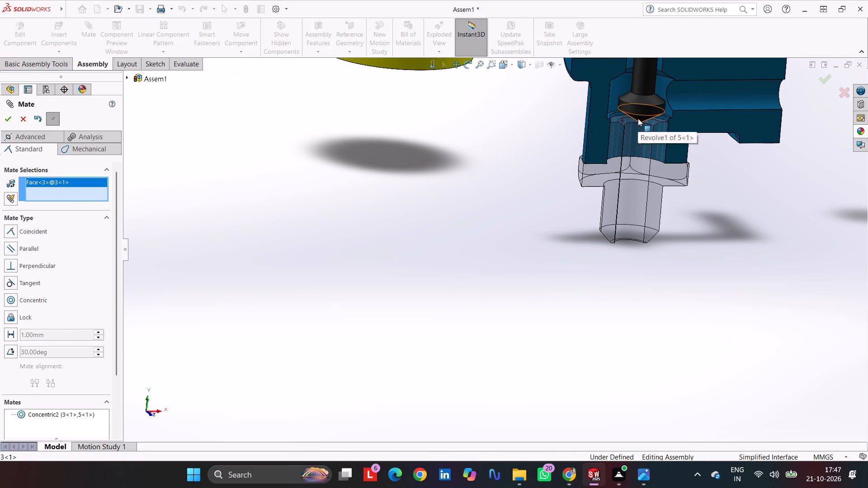
click(793, 104)
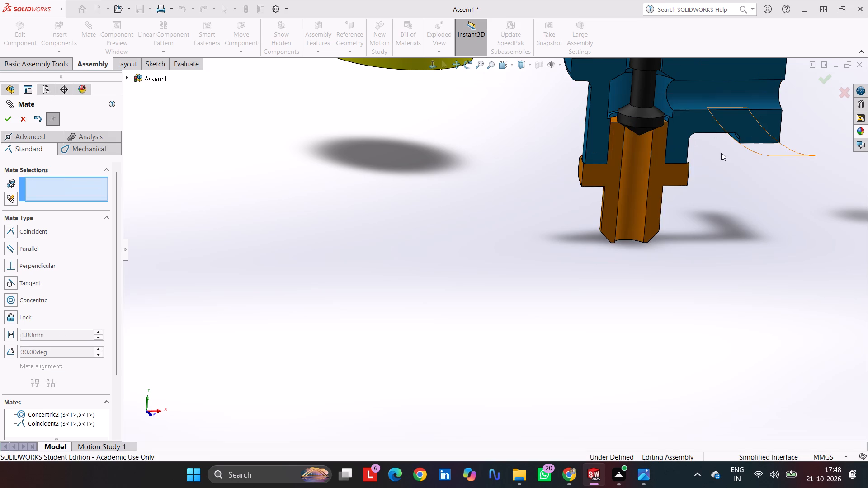
Add a concentric mate between the green nut's outer cylindrical face and the valve body's upper counterbore.
scroll(671, 157, up, 3)
middle_drag(621, 150, 617, 118)
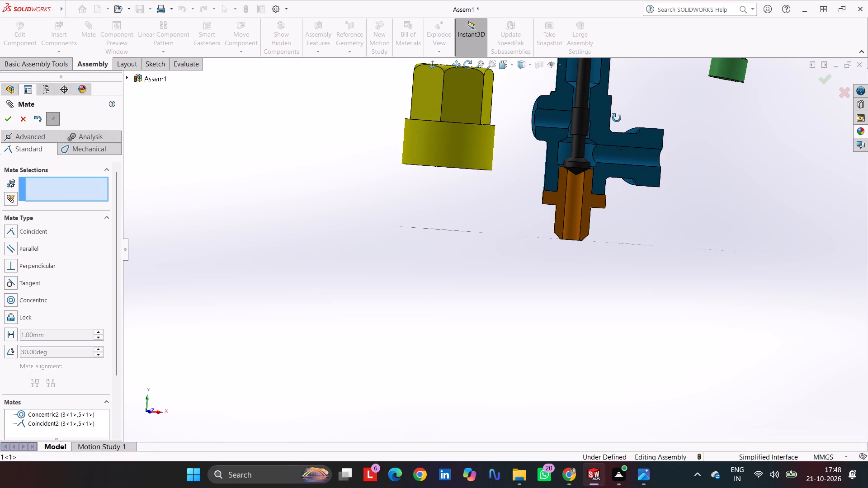
middle_drag(617, 118, 616, 118)
scroll(581, 147, down, 2)
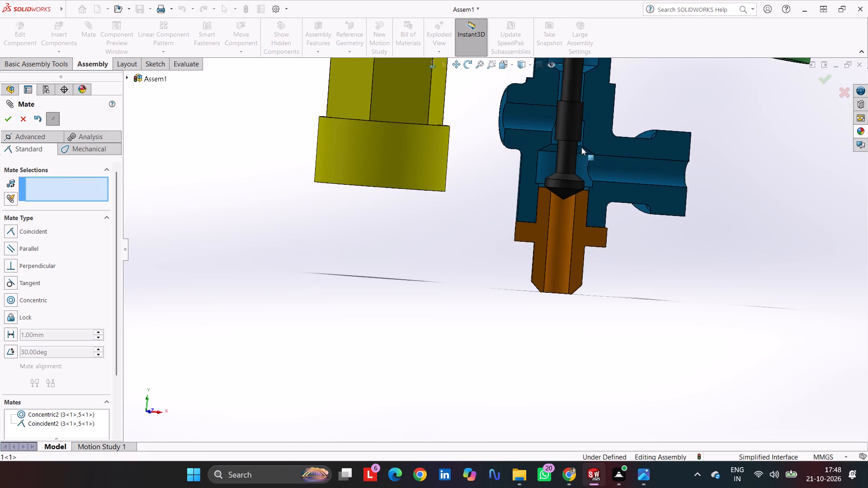
scroll(581, 147, up, 3)
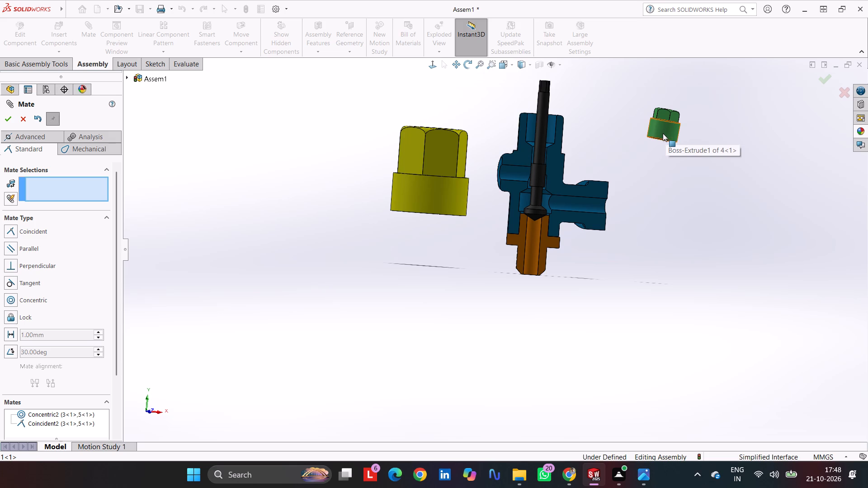
scroll(551, 182, down, 3)
scroll(551, 183, up, 1)
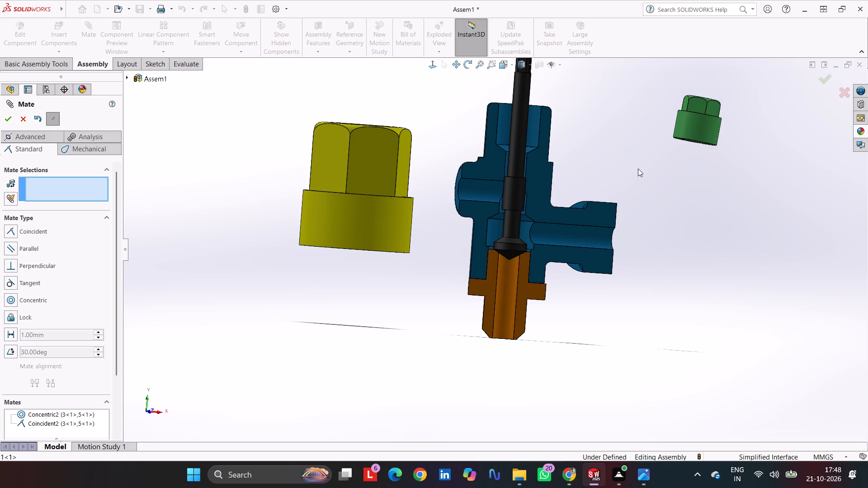
middle_drag(638, 169, 618, 202)
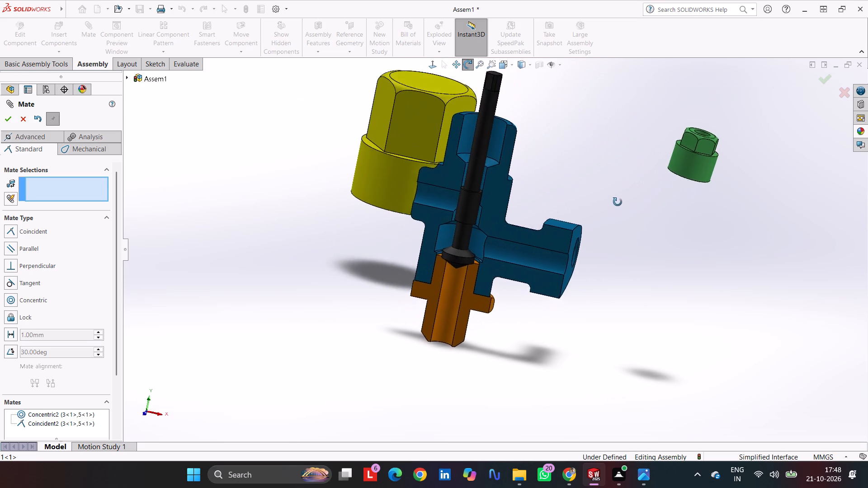
middle_drag(618, 202, 628, 189)
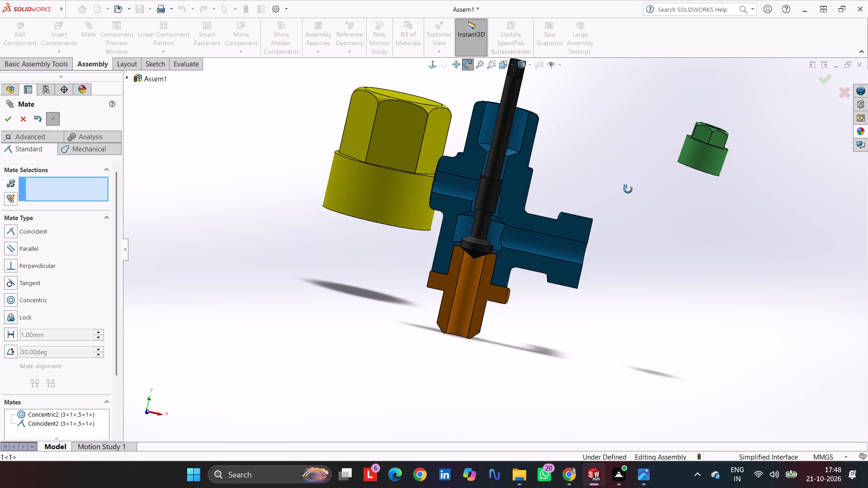
middle_drag(628, 189, 630, 201)
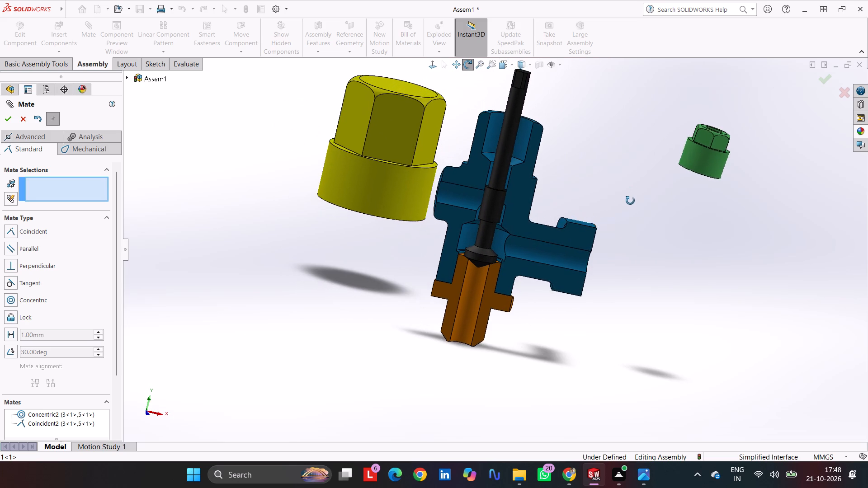
middle_drag(630, 201, 639, 195)
click(714, 156)
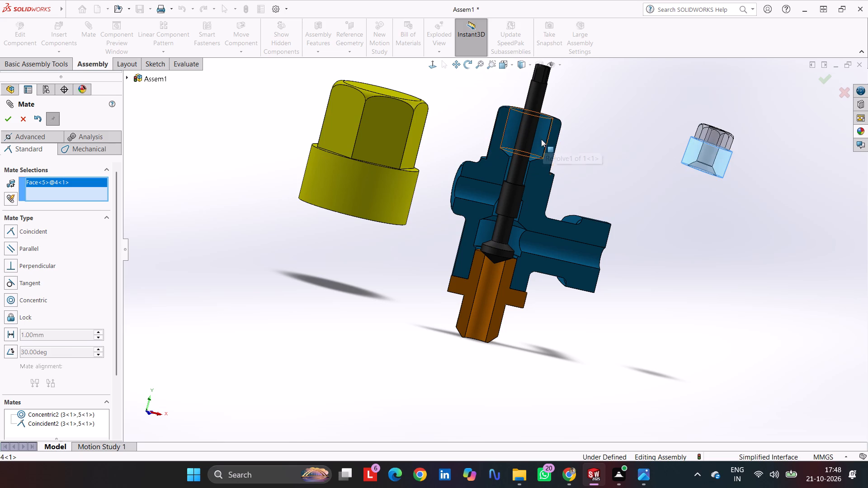
click(540, 139)
click(726, 139)
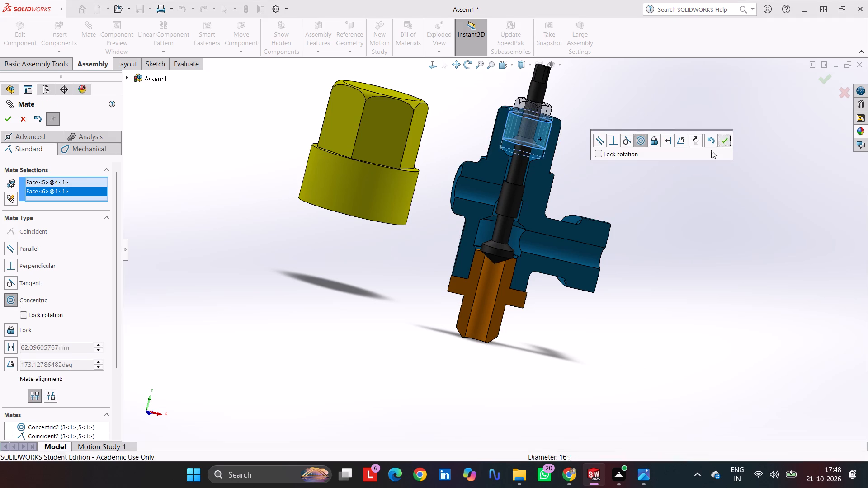
Add a coincident mate between the green nut's bottom face and the edge at the base of the valve body's upper counterbore.
middle_drag(601, 180, 604, 138)
scroll(543, 144, down, 4)
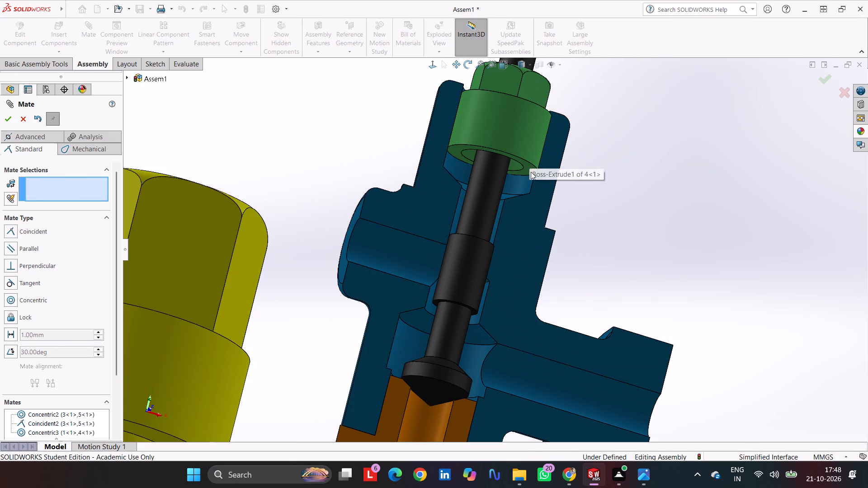
click(528, 170)
middle_drag(599, 149, 592, 211)
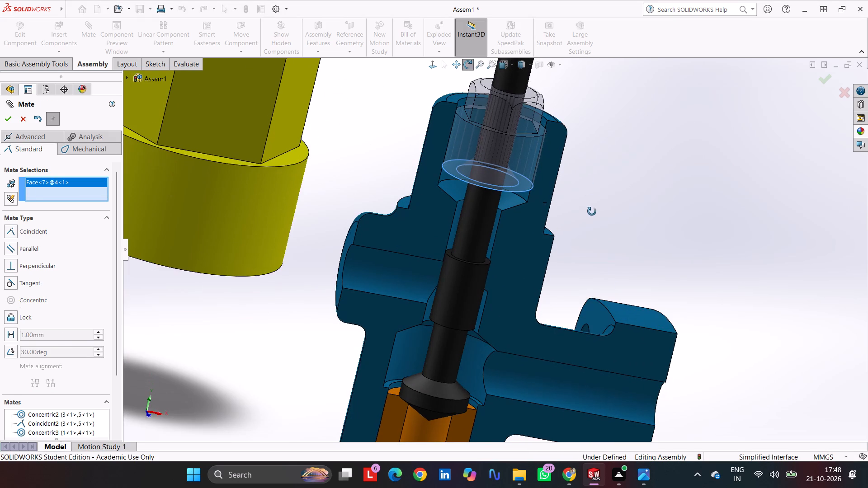
middle_drag(592, 211, 591, 212)
click(518, 194)
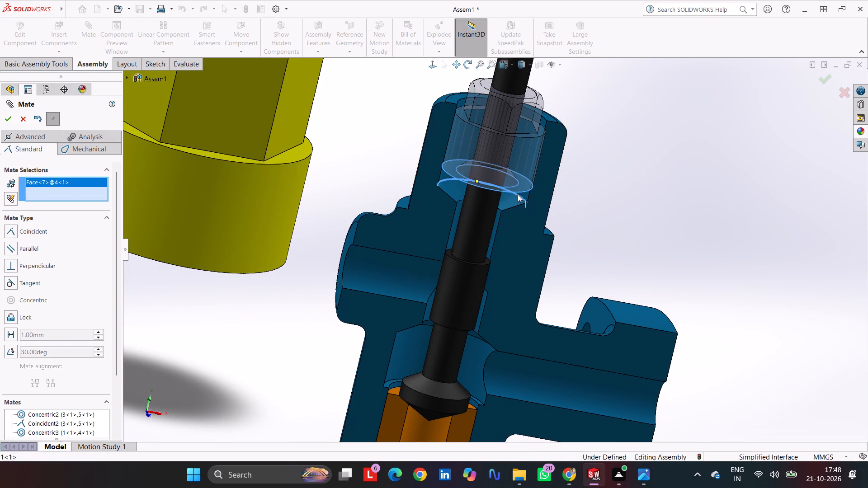
click(634, 176)
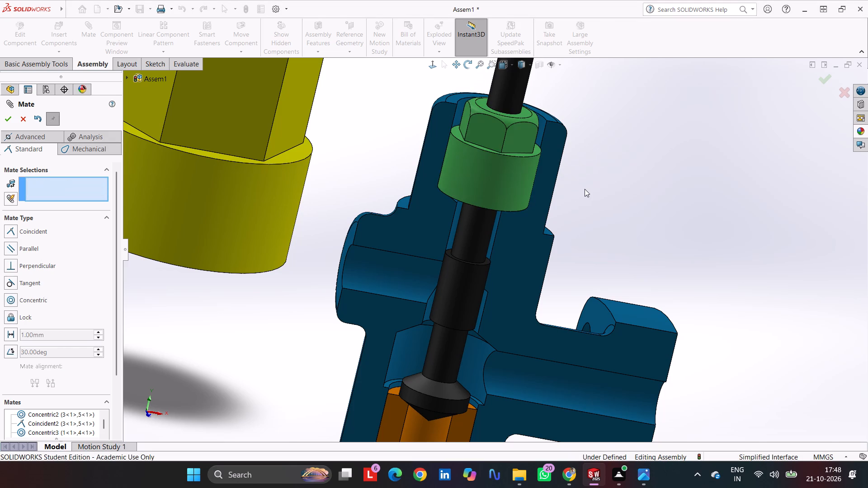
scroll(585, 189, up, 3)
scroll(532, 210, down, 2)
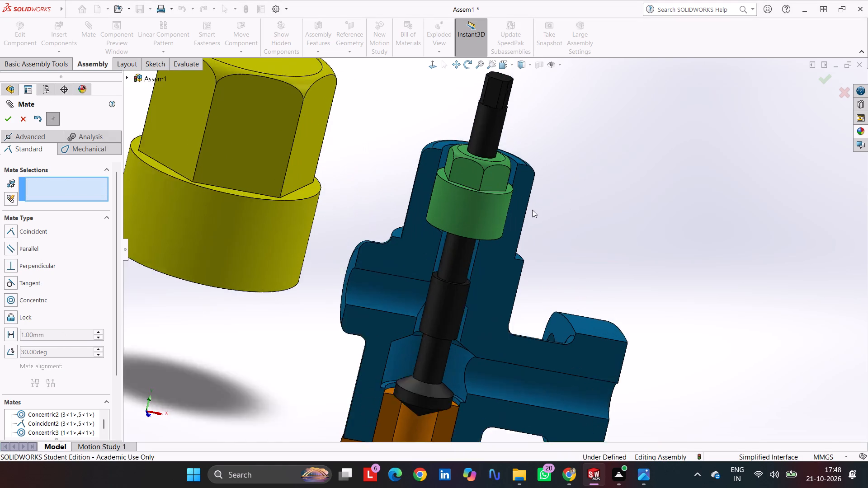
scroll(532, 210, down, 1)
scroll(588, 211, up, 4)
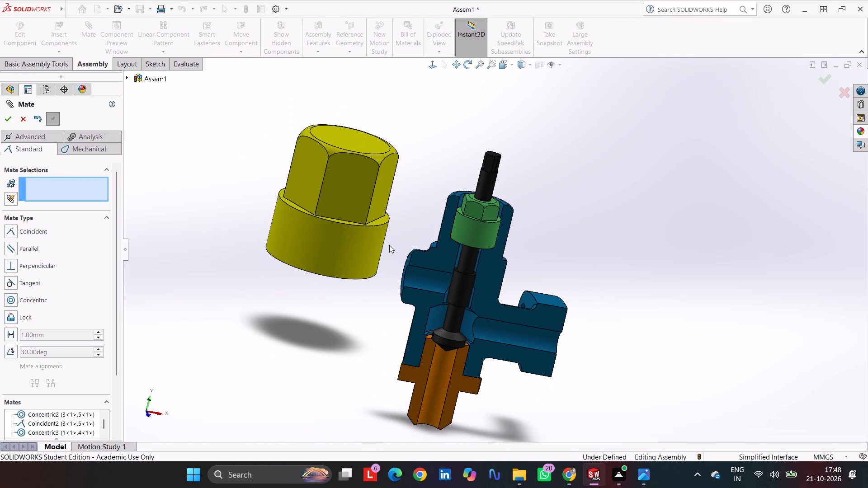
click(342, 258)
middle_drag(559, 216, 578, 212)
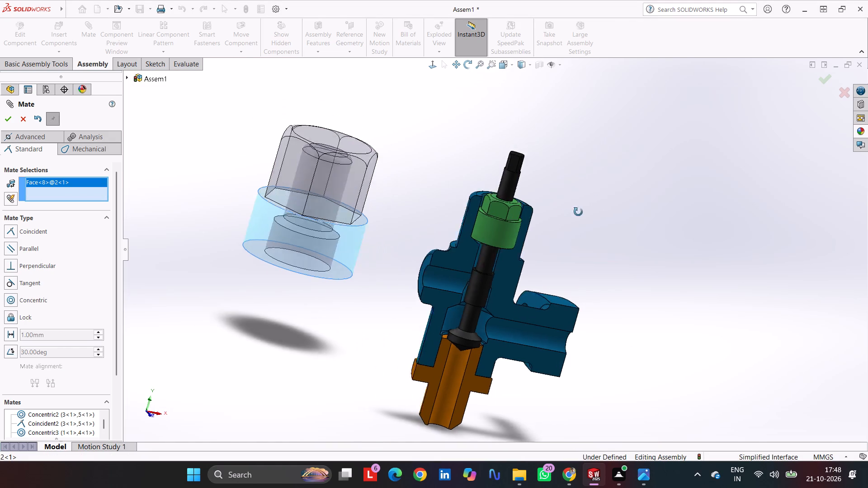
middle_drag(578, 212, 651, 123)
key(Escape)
Add a concentric mate between the yellow cap's lower inner bore and the outer cylindrical face of the valve body's upper neck.
click(296, 242)
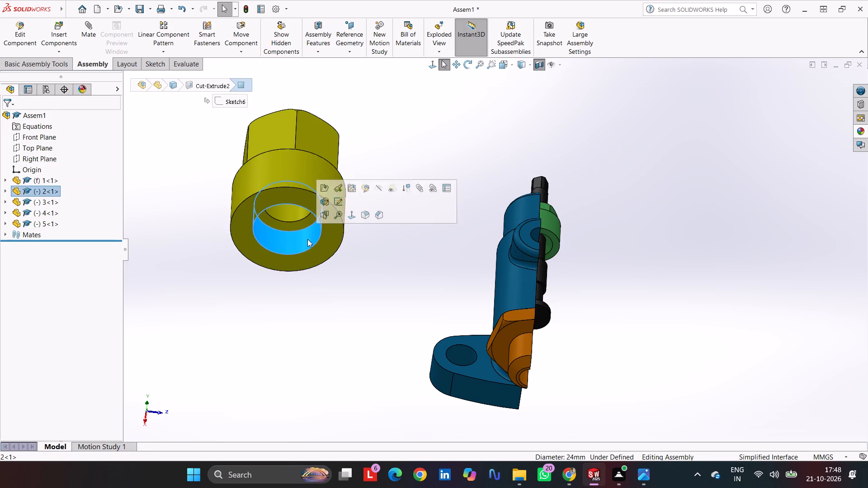
ctrl+click(523, 211)
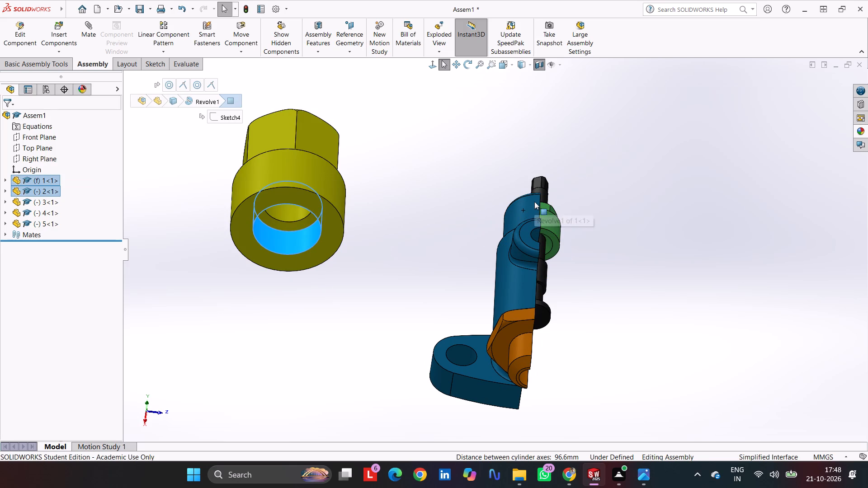
ctrl+click(534, 202)
click(450, 189)
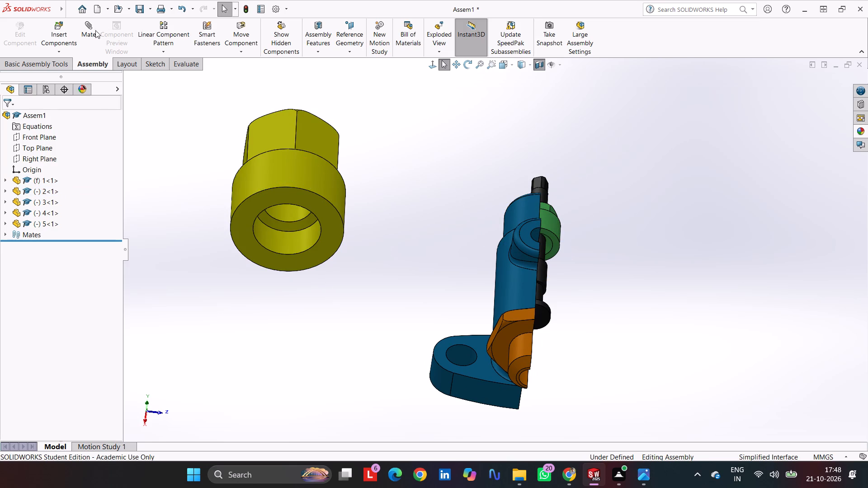
click(92, 31)
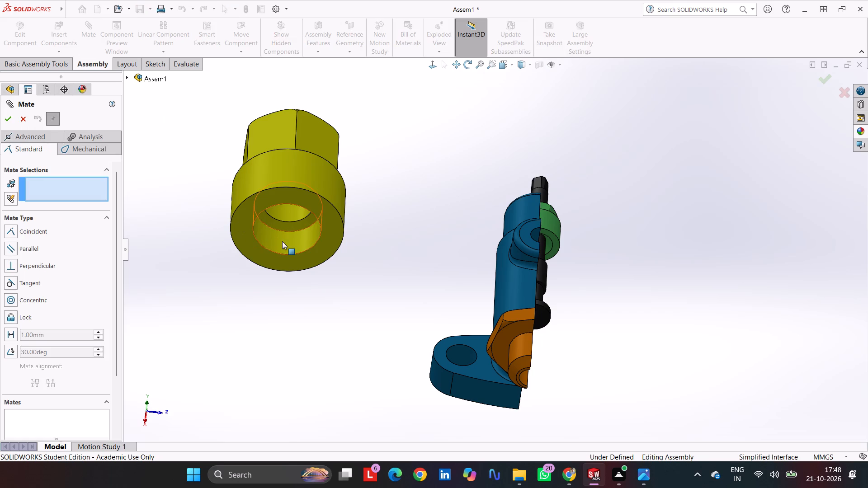
click(285, 237)
click(525, 210)
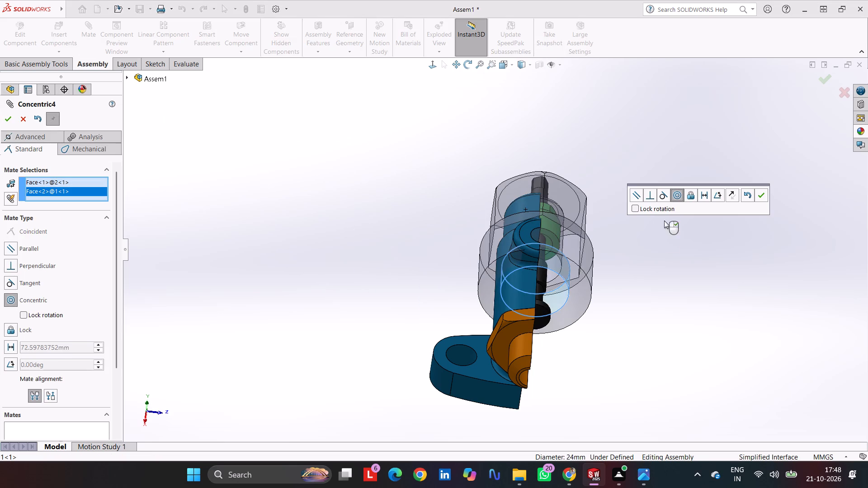
click(760, 197)
Slide the yellow cap up and mate its bottom annular face coincident with the shoulder face below the valve body's upper neck.
drag(562, 241, 563, 215)
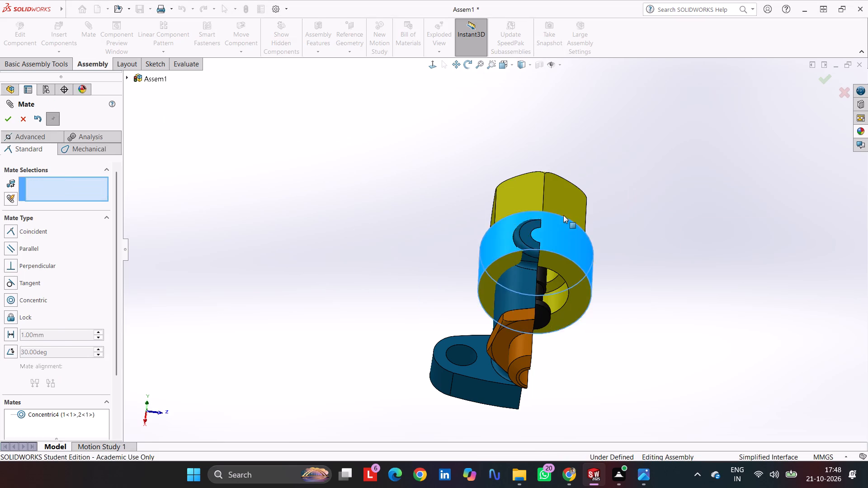
drag(563, 215, 563, 153)
middle_drag(679, 207, 645, 381)
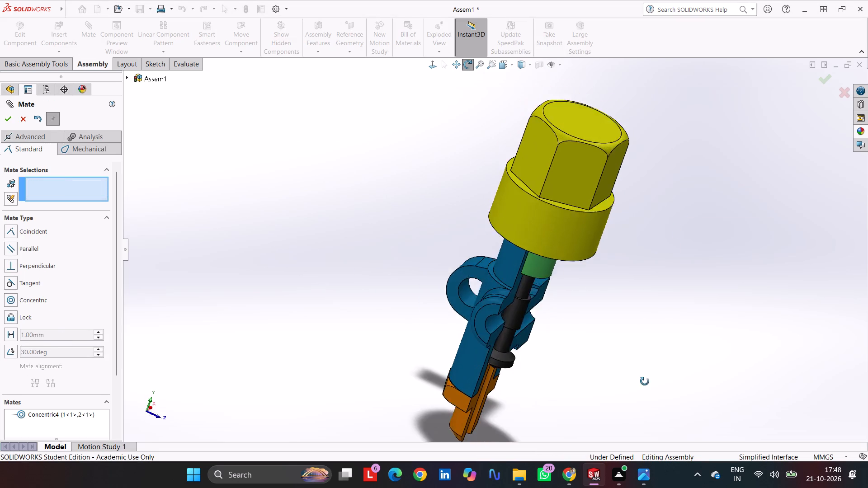
middle_drag(645, 381, 726, 187)
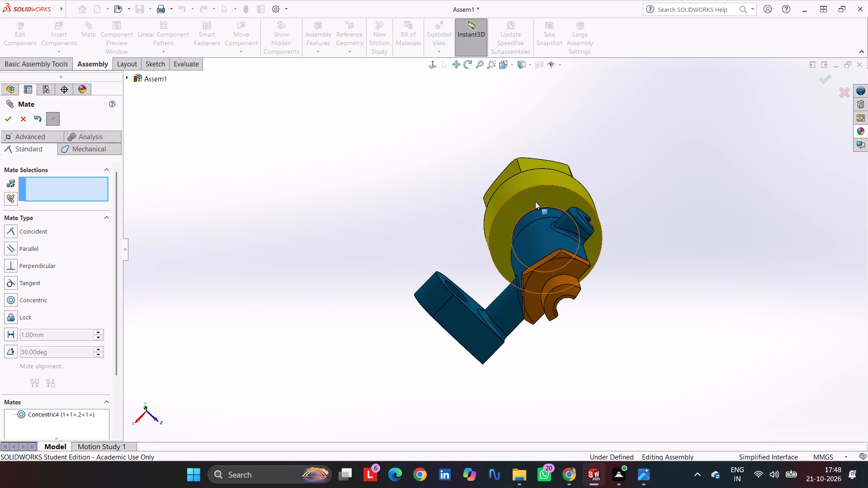
click(535, 202)
middle_drag(606, 196, 576, 431)
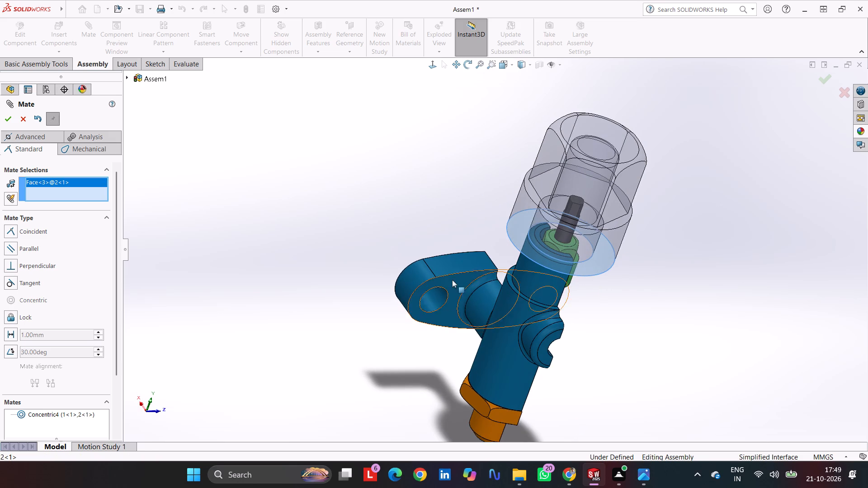
scroll(510, 275, down, 4)
click(504, 282)
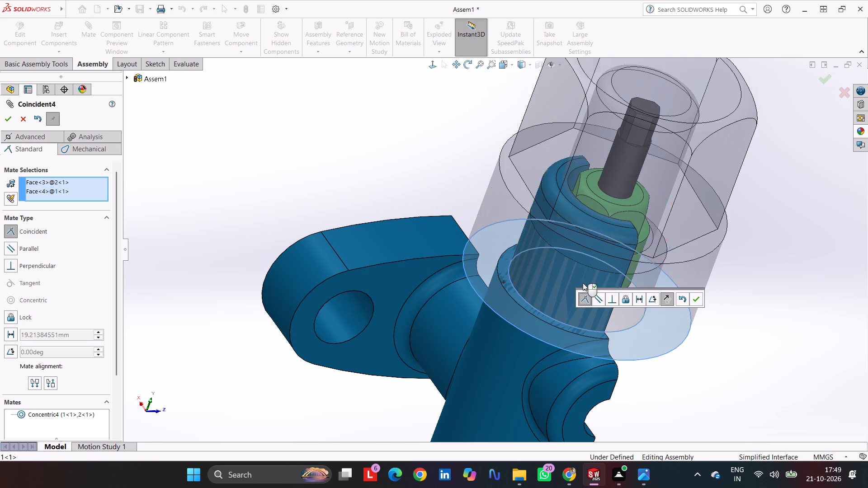
click(697, 302)
middle_drag(709, 306, 652, 284)
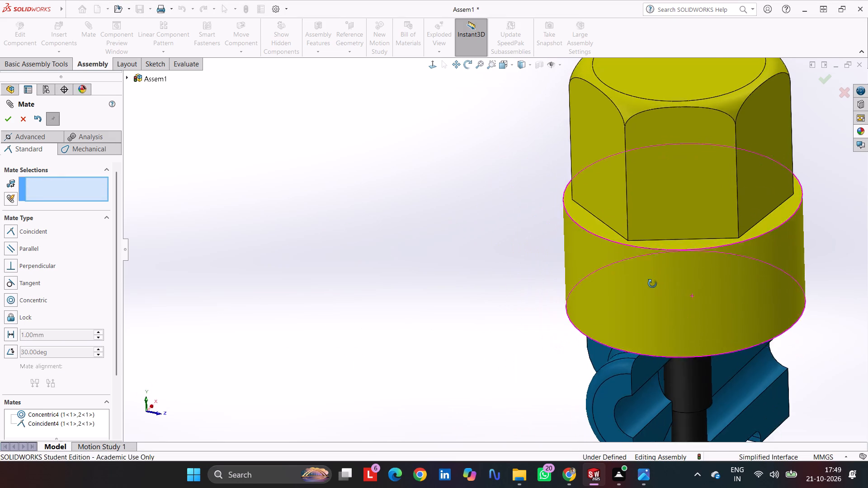
middle_drag(652, 284, 649, 287)
click(826, 79)
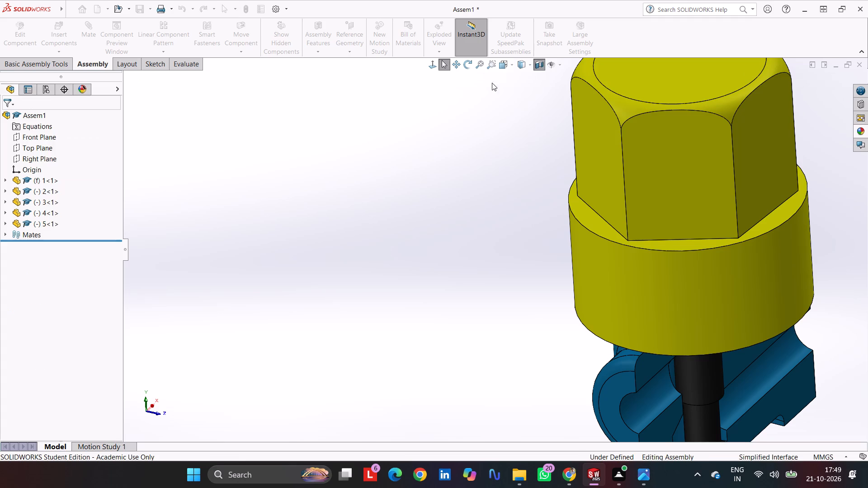
Turn off the section view, inspect the full valve assembly from several sides, and set it to the isometric view.
click(538, 65)
scroll(664, 248, up, 6)
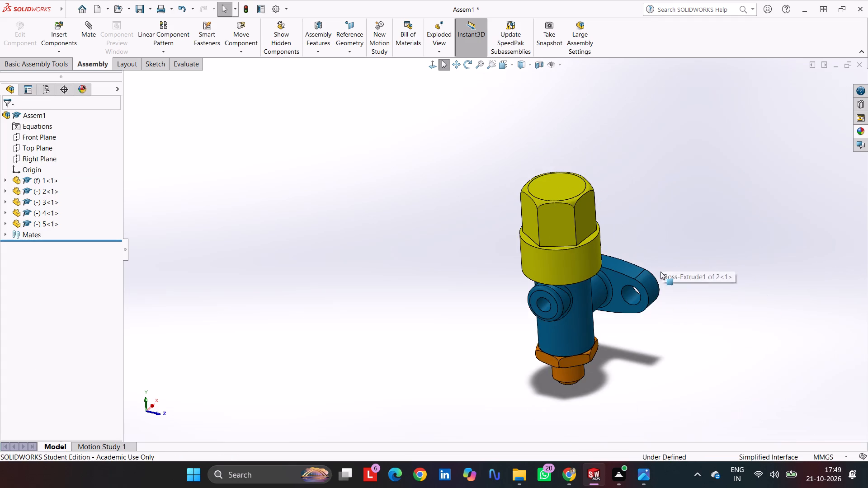
scroll(666, 304, up, 1)
middle_drag(665, 304, 742, 226)
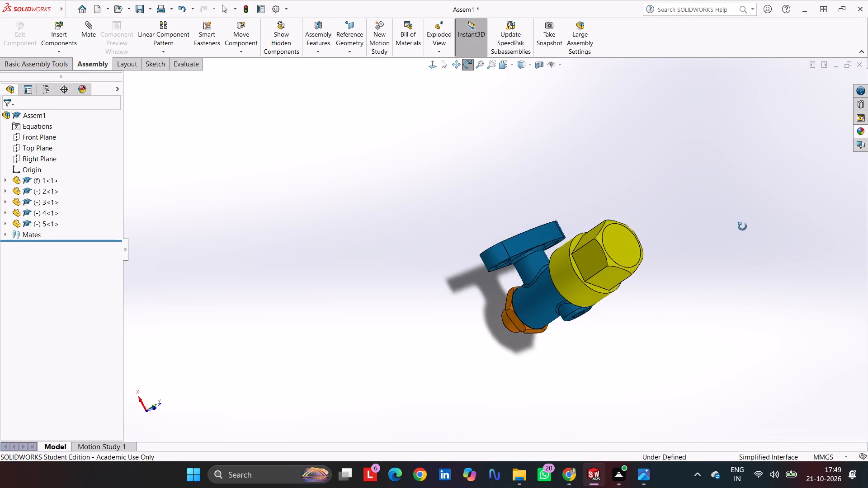
middle_drag(742, 226, 561, 312)
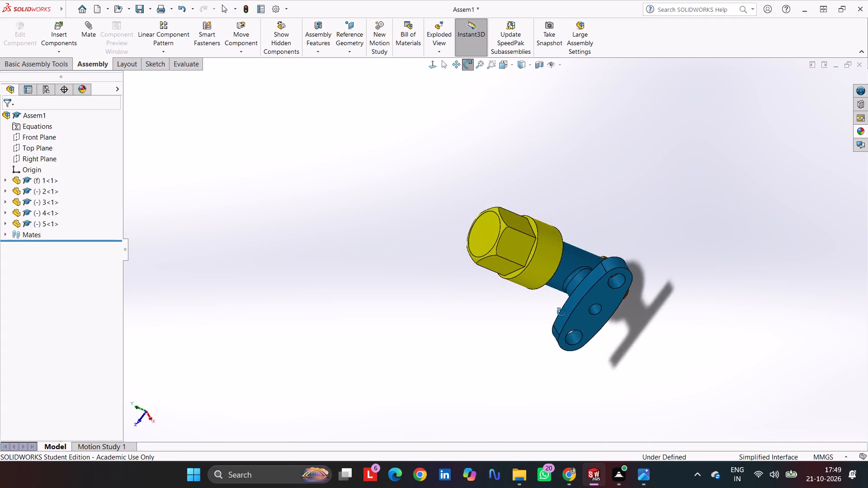
middle_drag(561, 312, 680, 148)
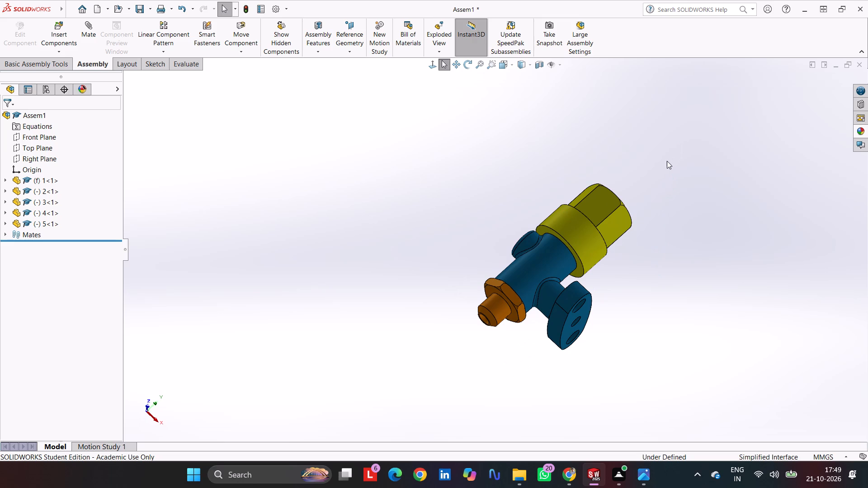
key(ctrl+7)
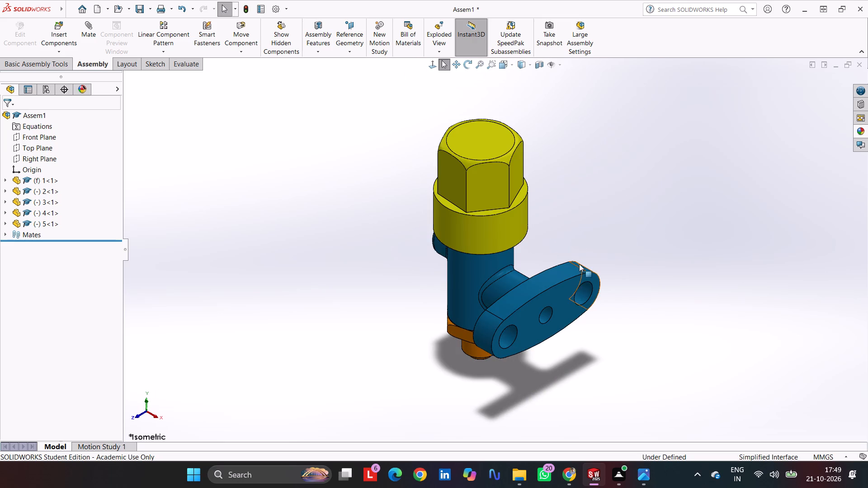
click(658, 301)
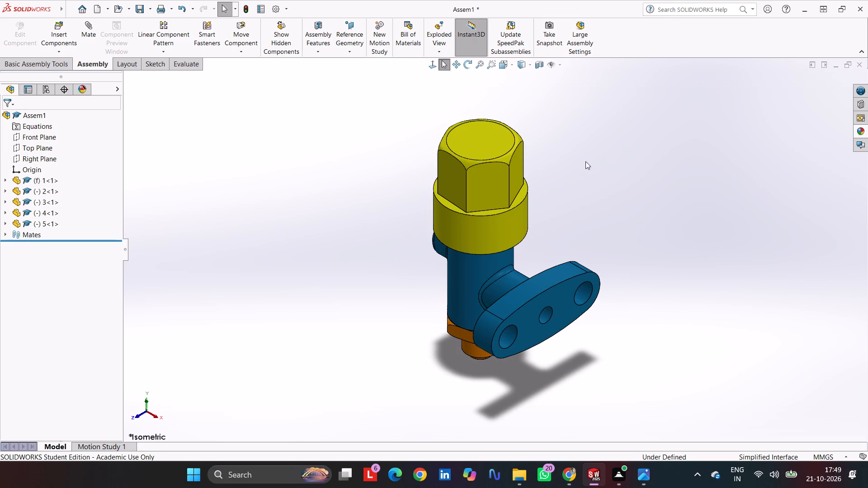
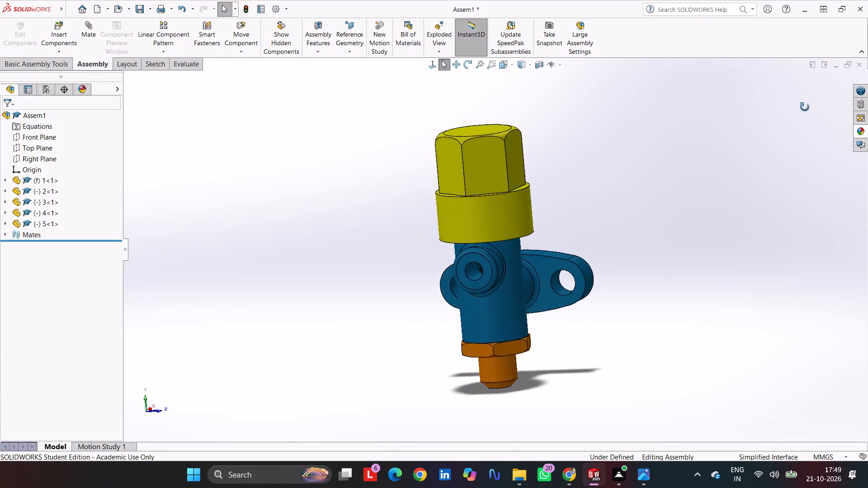
Save the assembly in isometric view, together with all its modified parts, under the file name Refrigerator Valve Assembly.
click(728, 164)
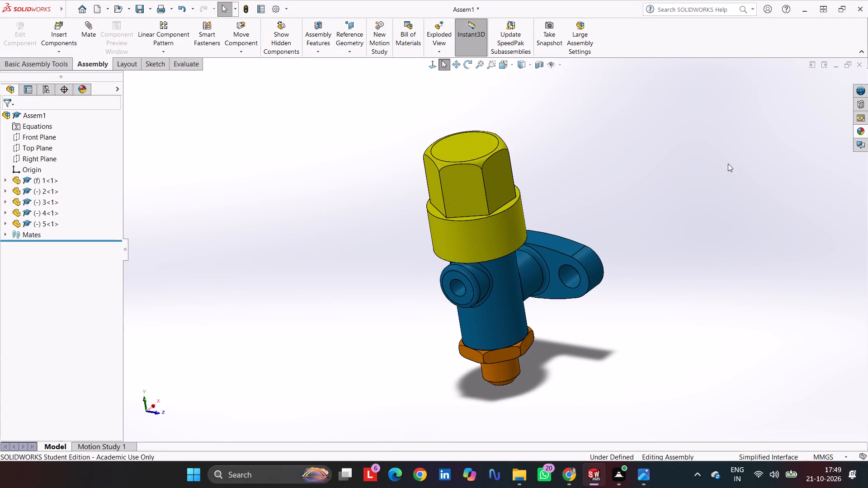
key(ctrl+7)
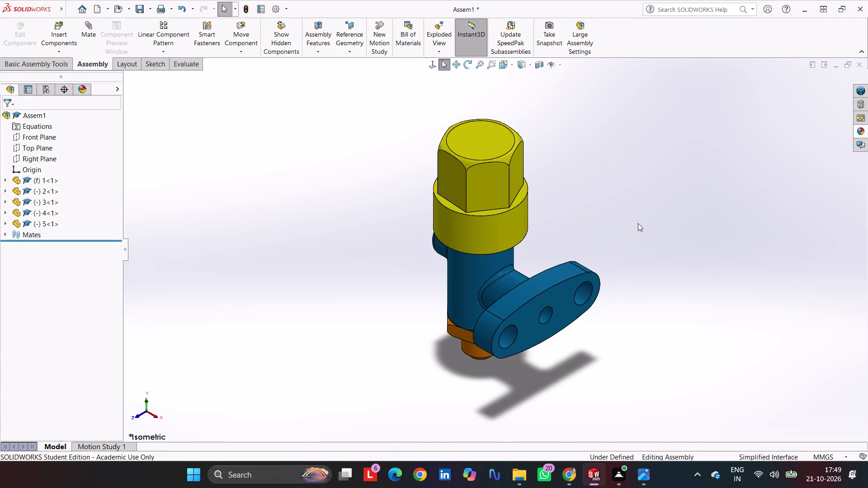
key(ctrl+s)
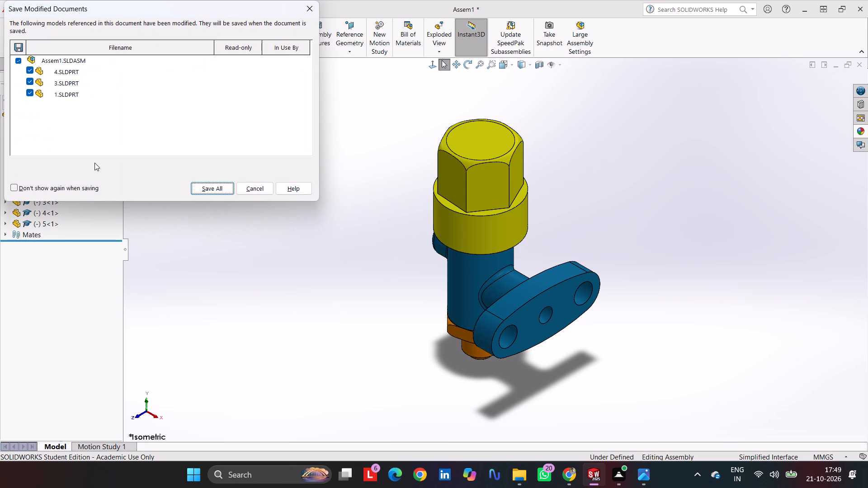
click(216, 187)
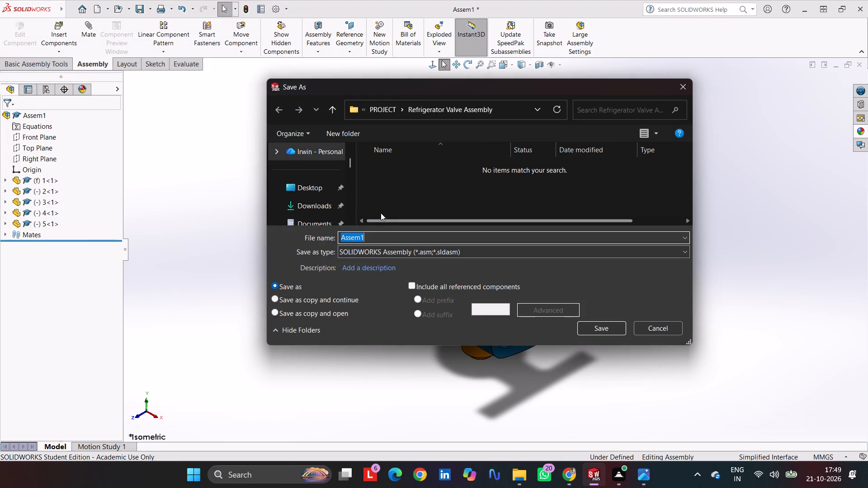
key(super+v)
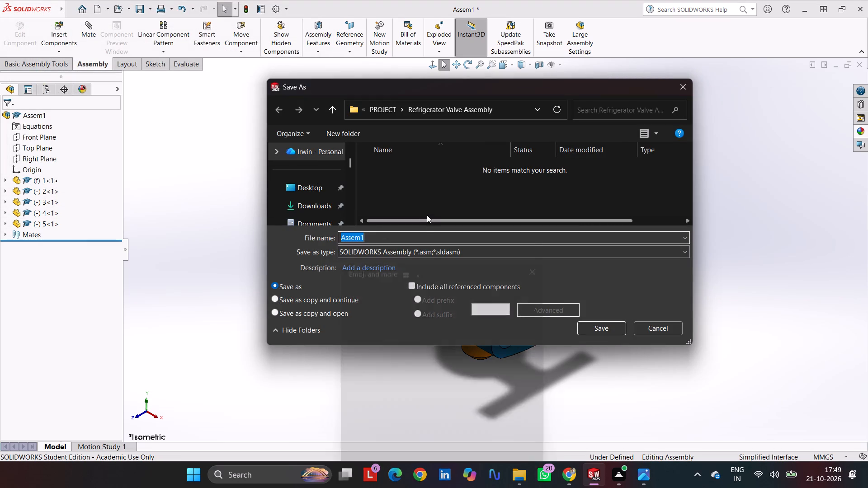
click(429, 390)
key(ctrl+v)
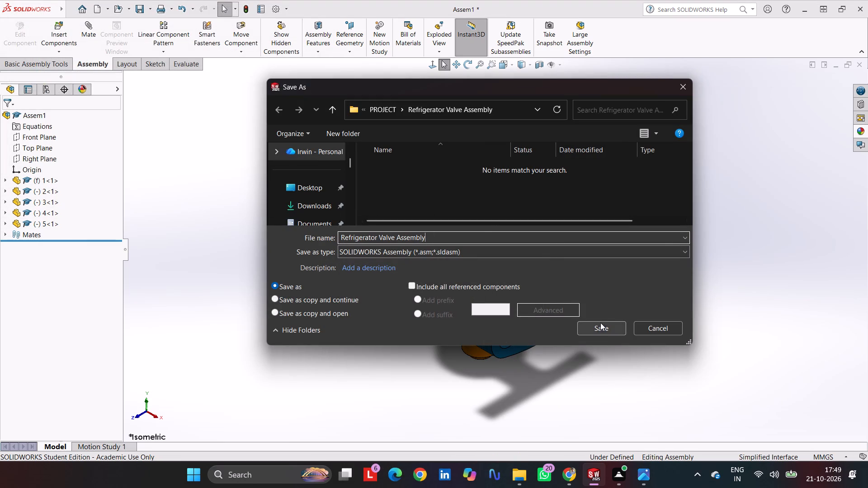
click(597, 330)
Set the paper size to A4 in the page setup for printing the assembly.
key(ctrl+p)
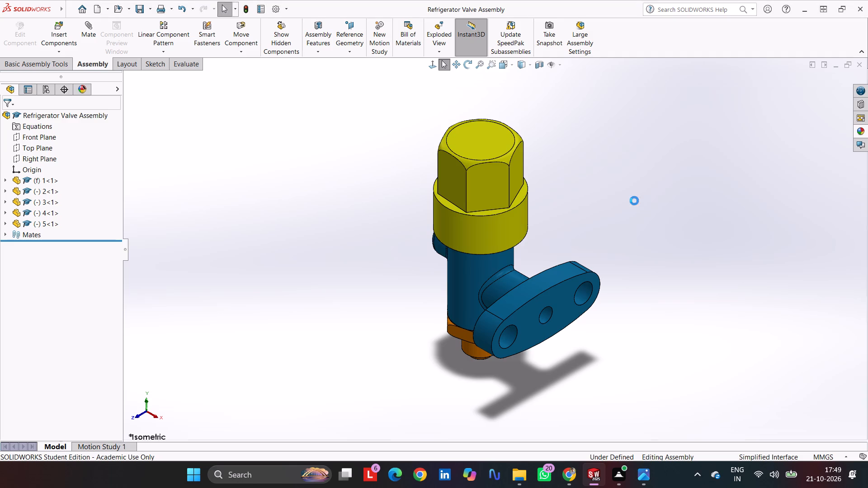
click(519, 145)
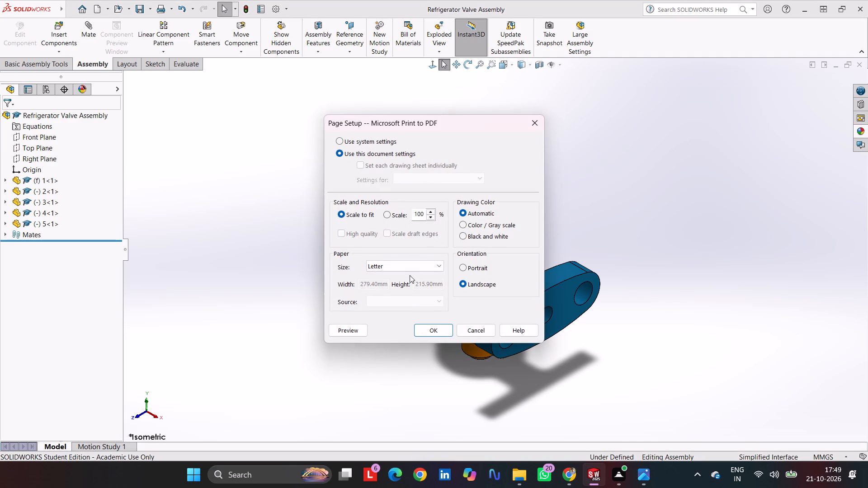
click(409, 272)
click(407, 270)
scroll(394, 108, up, 9)
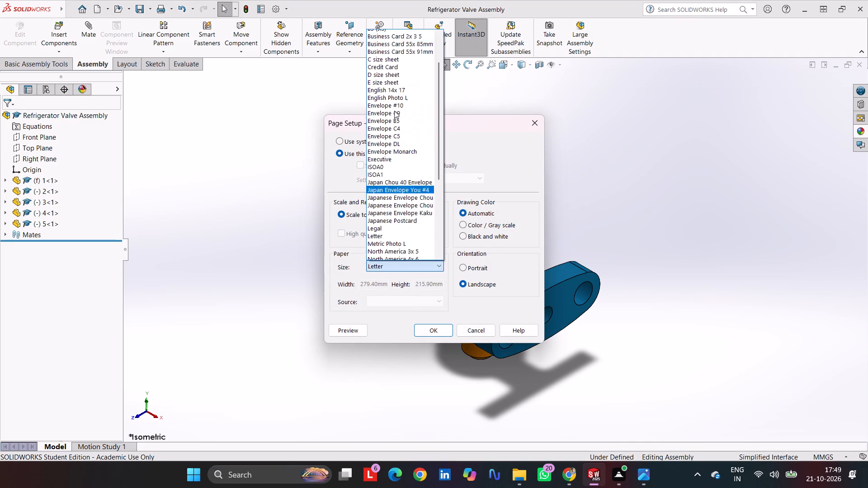
scroll(394, 111, up, 2)
click(401, 49)
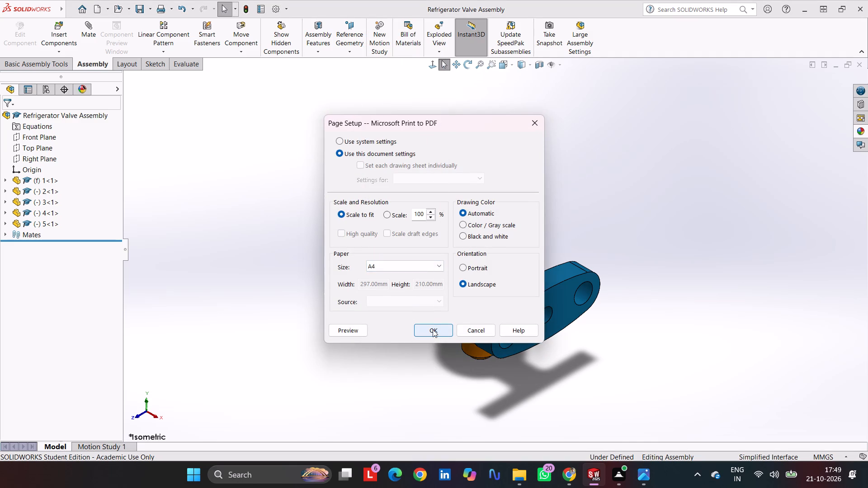
click(433, 329)
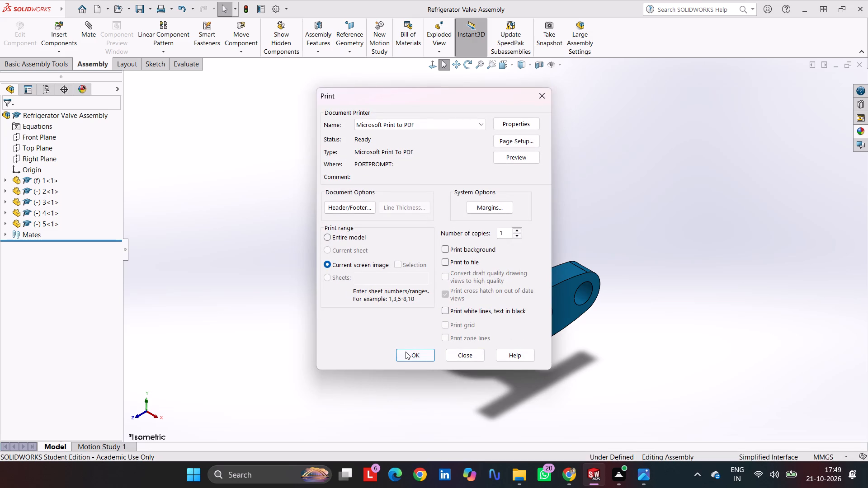
Print the current screen image to a PDF named Refrigerator Valve Assembly in the Refrigerator Valve Assembly folder.
click(406, 352)
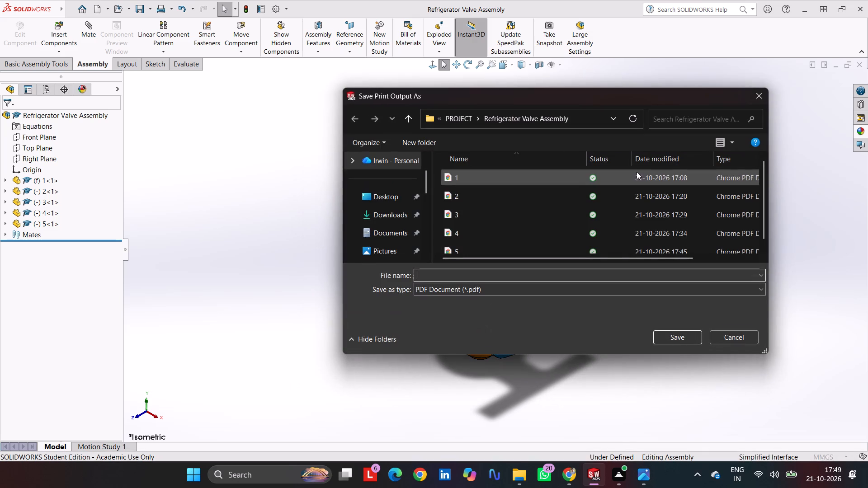
scroll(605, 184, down, 6)
key(super+v)
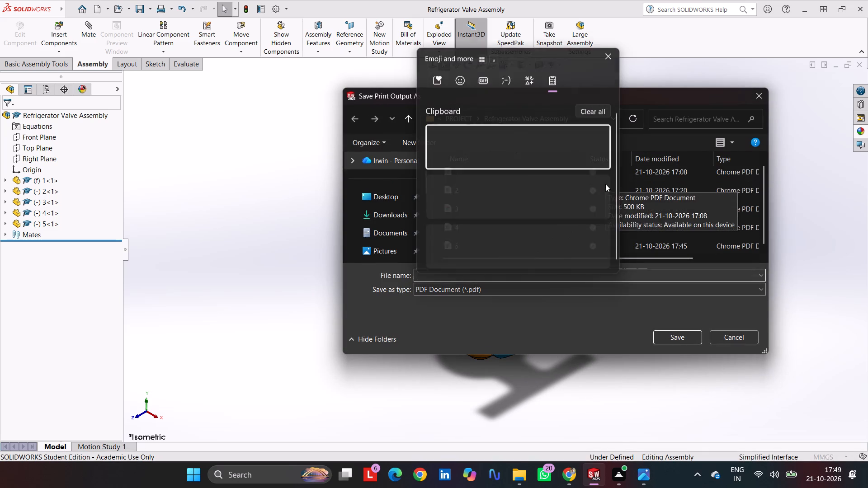
click(506, 190)
key(ctrl+v)
click(689, 337)
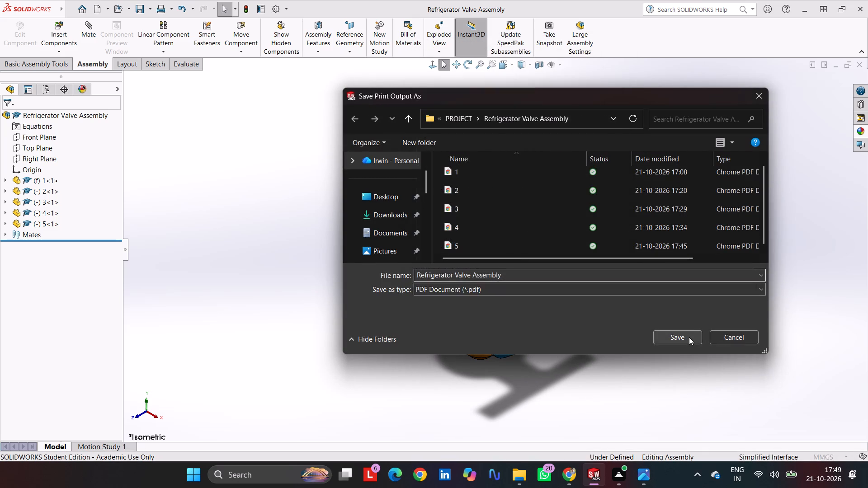